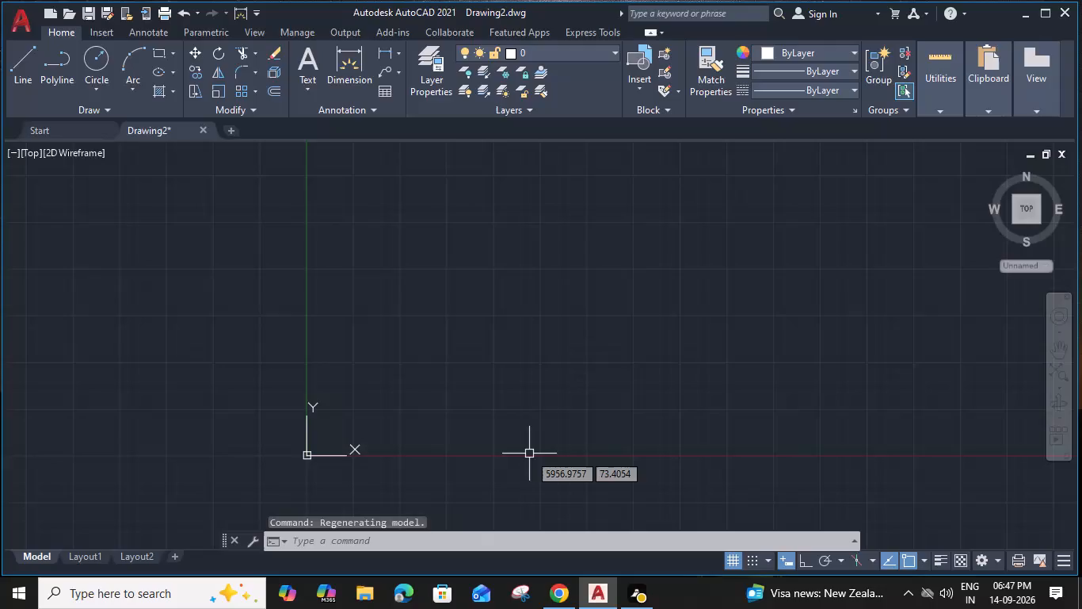
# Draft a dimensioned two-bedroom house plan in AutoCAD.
# Configure the drawing units to Engineering length with 0'-0.00" precision and an insertion scale of inches.
pyautogui.write('n')
pyautogui.press('space')
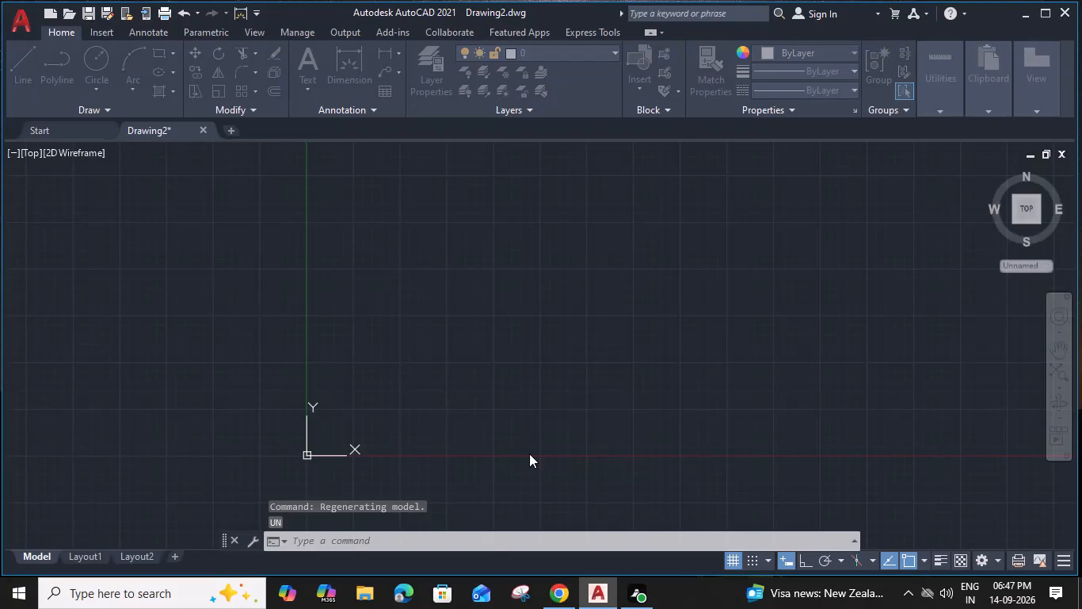
pyautogui.click(517, 190)
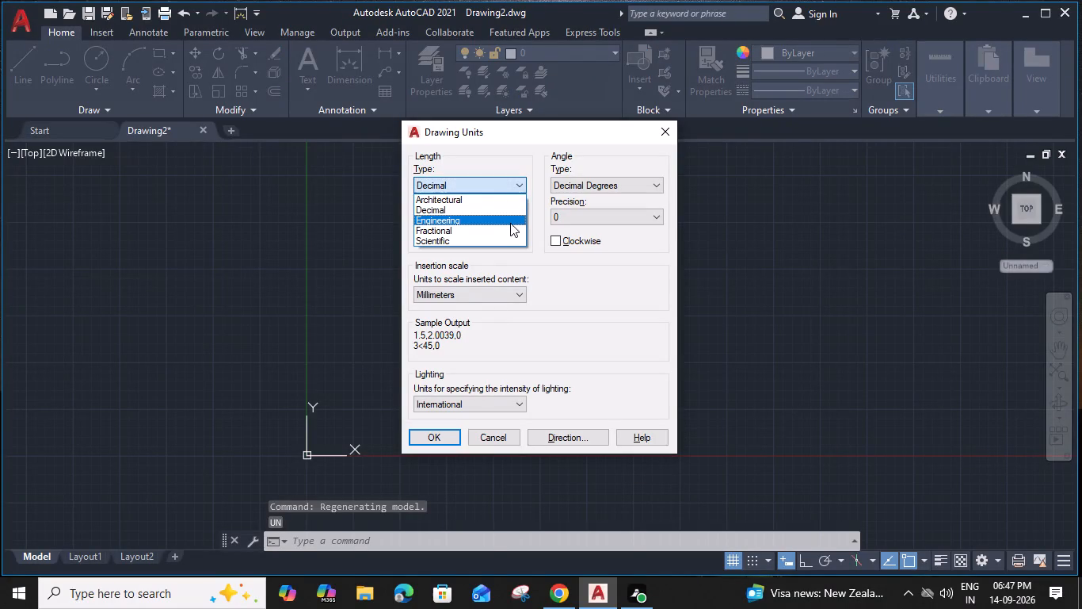
pyautogui.click(509, 224)
pyautogui.click(520, 219)
pyautogui.click(493, 247)
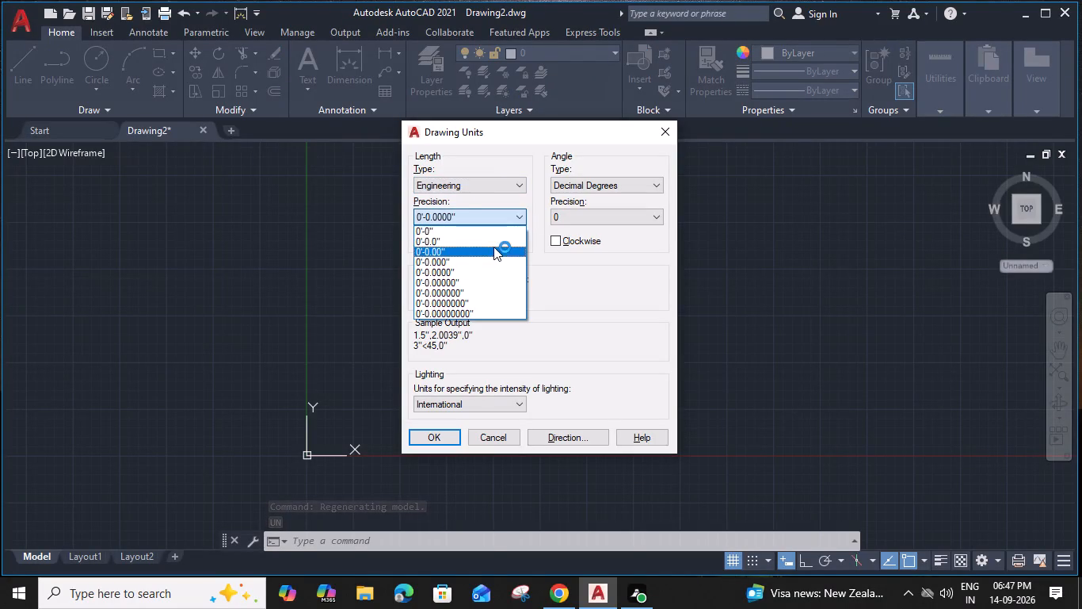
pyautogui.click(508, 289)
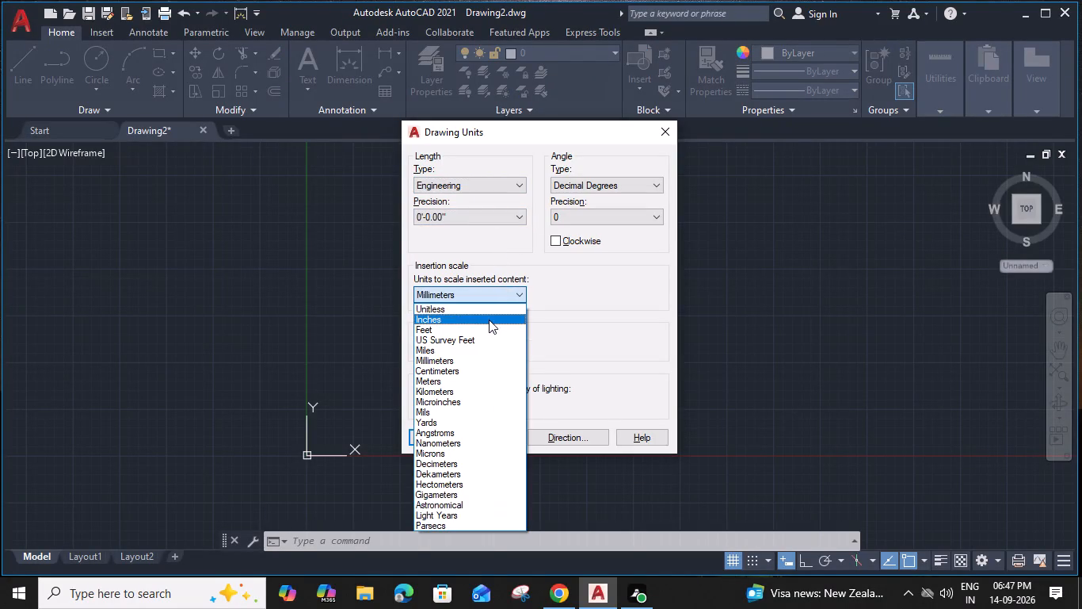
pyautogui.click(489, 320)
pyautogui.click(419, 441)
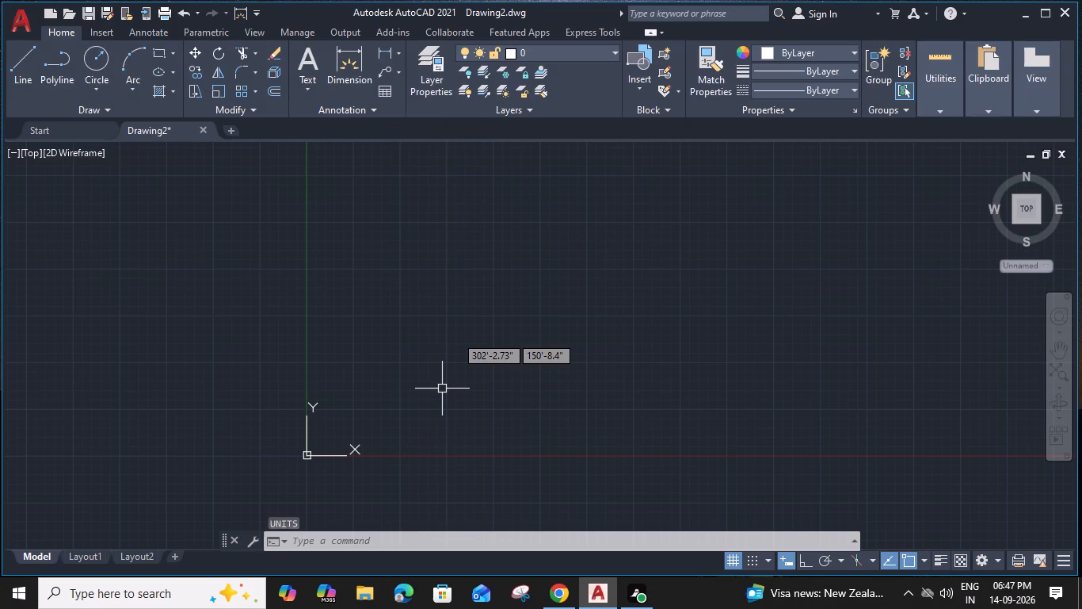
# Modify the ISO-25 dimension style to use Engineering primary units and set it as current.
pyautogui.write('d')
pyautogui.press('space')
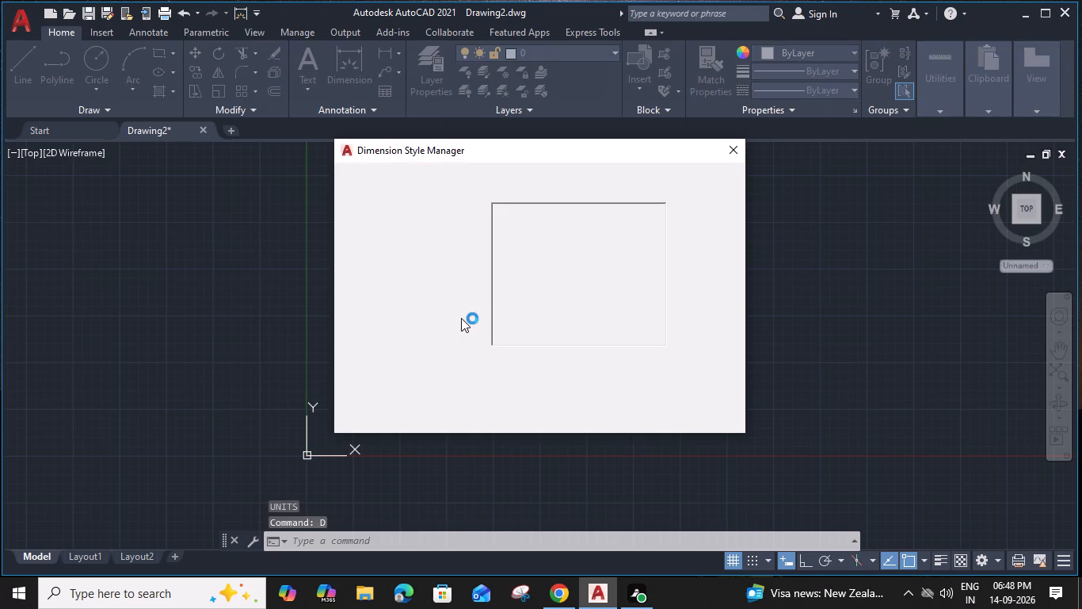
pyautogui.click(703, 259)
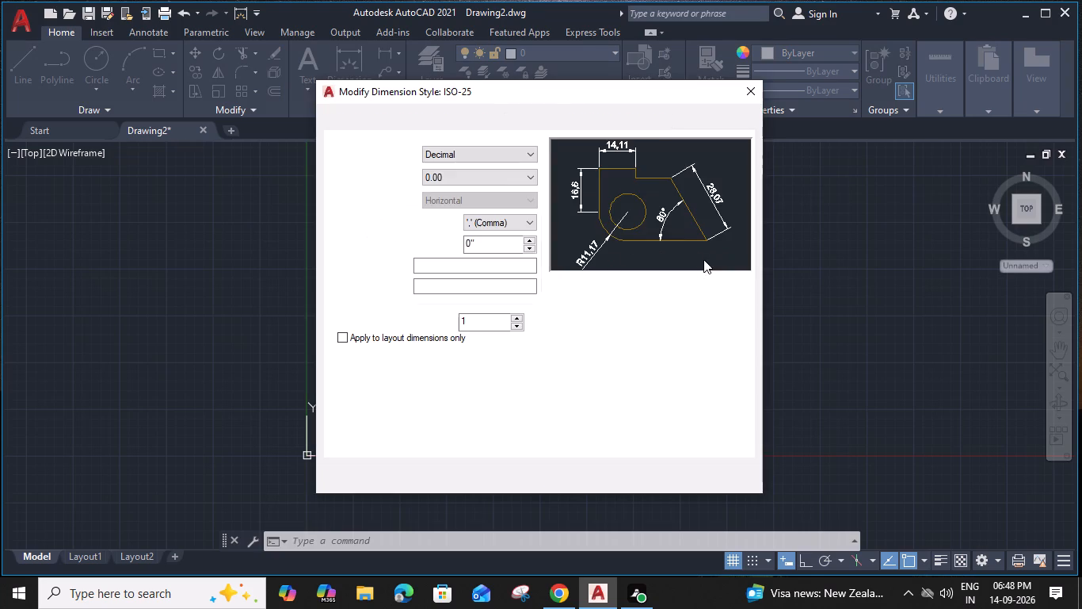
pyautogui.click(491, 151)
pyautogui.click(490, 185)
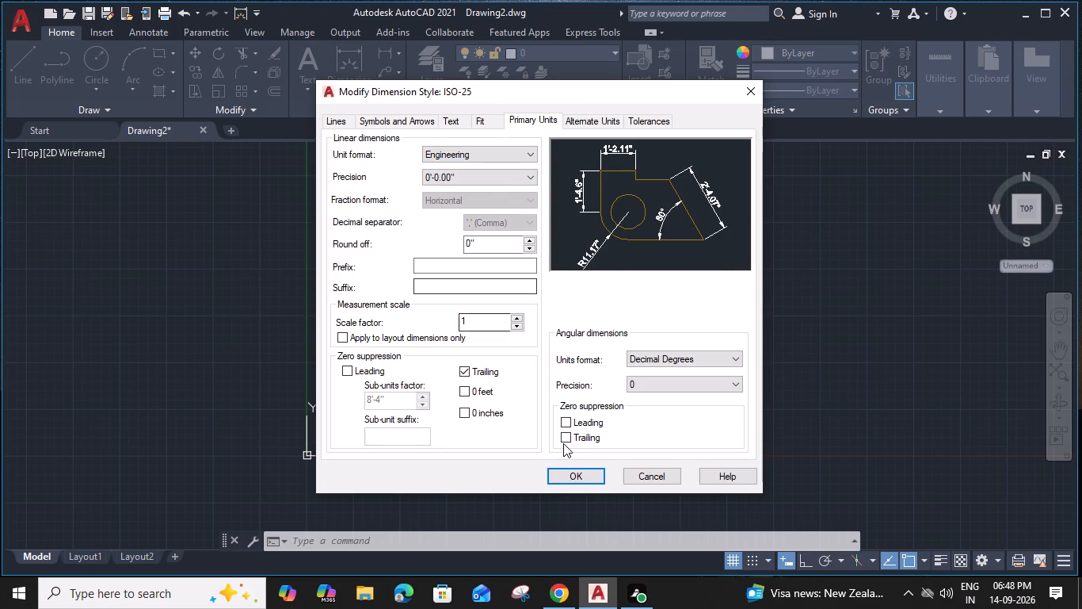
pyautogui.click(562, 483)
pyautogui.click(707, 211)
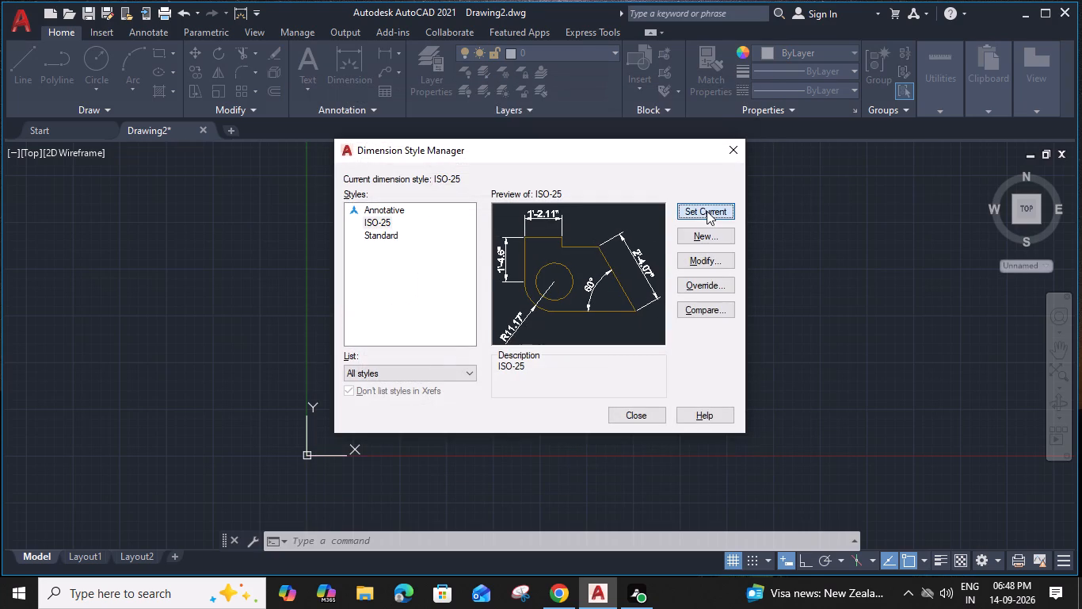
pyautogui.click(630, 419)
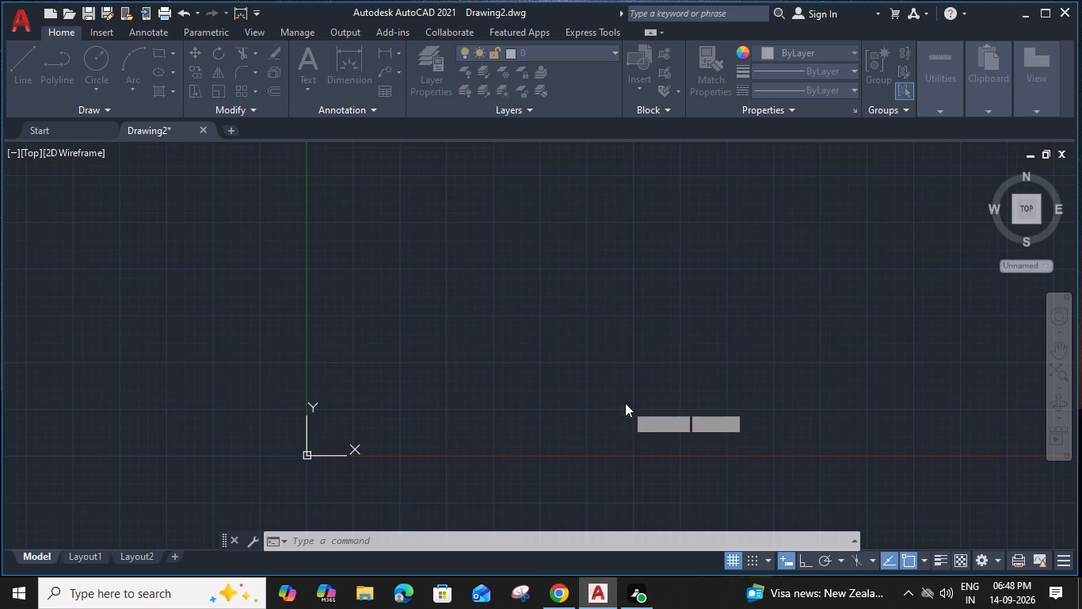
# With Ortho on, draw a closed rectangular outline of lines, 20' wide and 30' high, above and to the right of the origin.
pyautogui.moveTo(508, 331); pyautogui.dragTo(575, 330, button='middle')
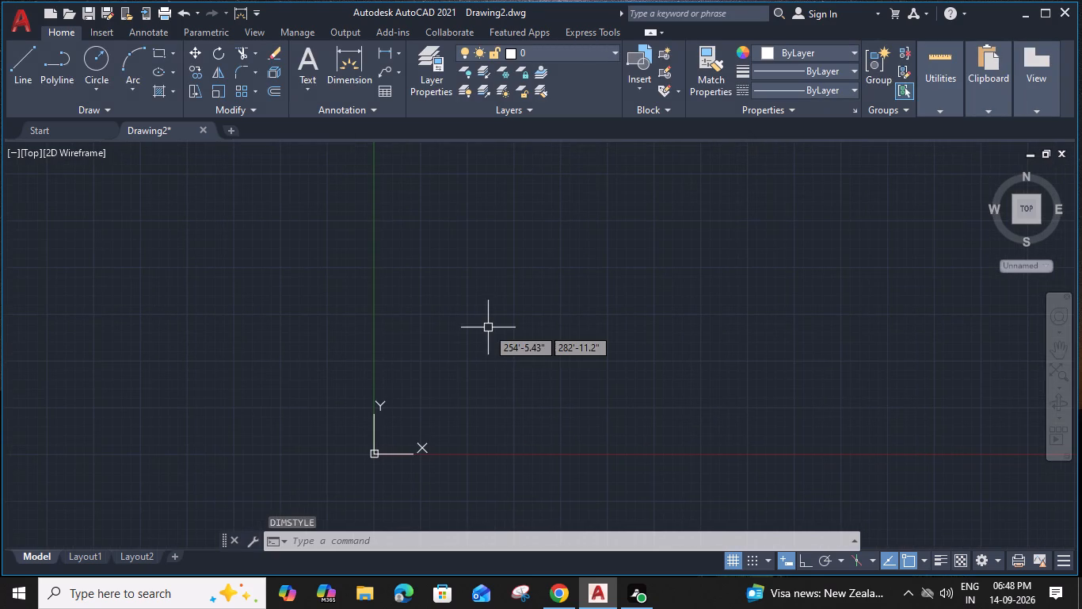
pyautogui.hotkey('ctrl', 'F8')
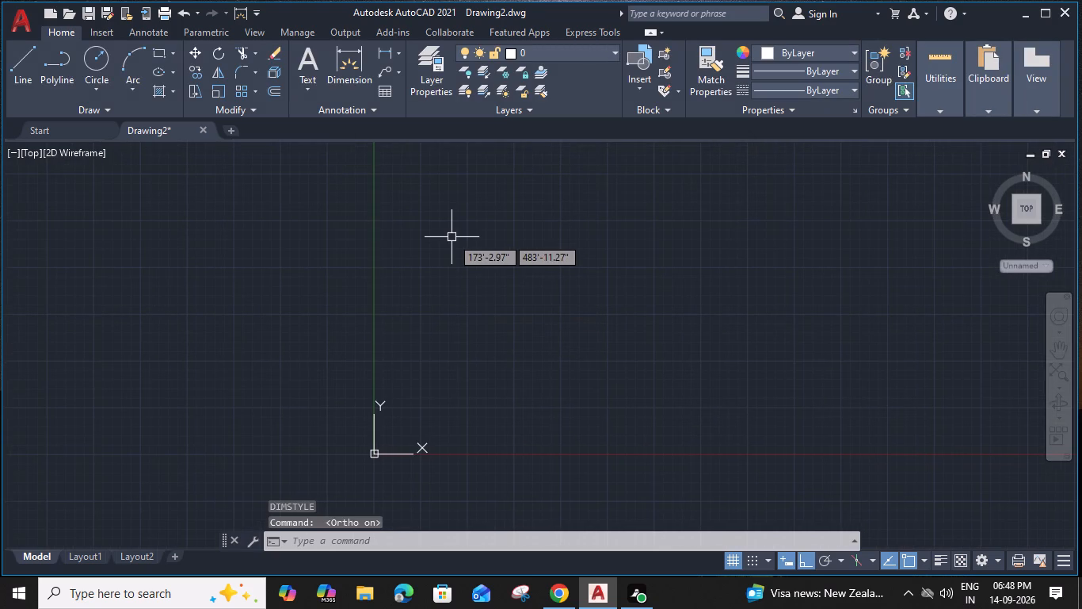
pyautogui.write('l')
pyautogui.press('space')
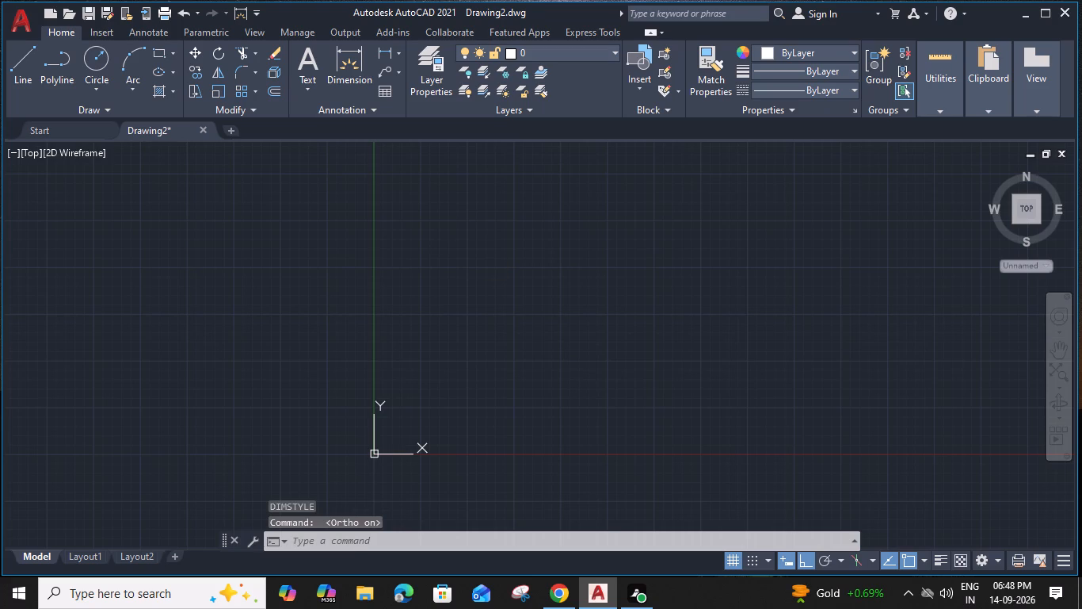
pyautogui.click(420, 360)
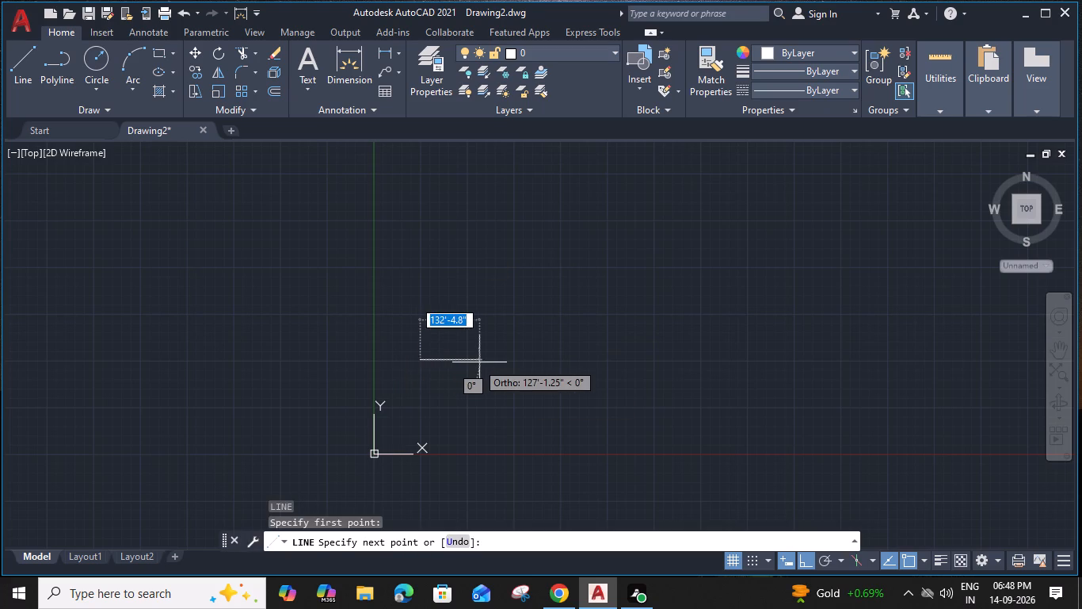
pyautogui.write("20'")
pyautogui.press('Return')
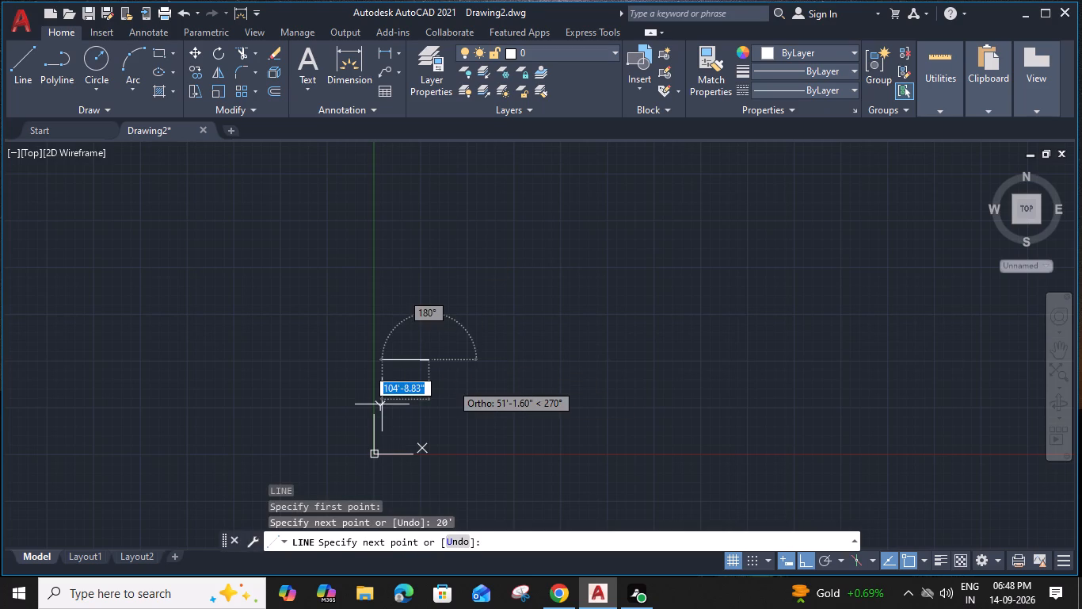
pyautogui.scroll(3, 418, 387)
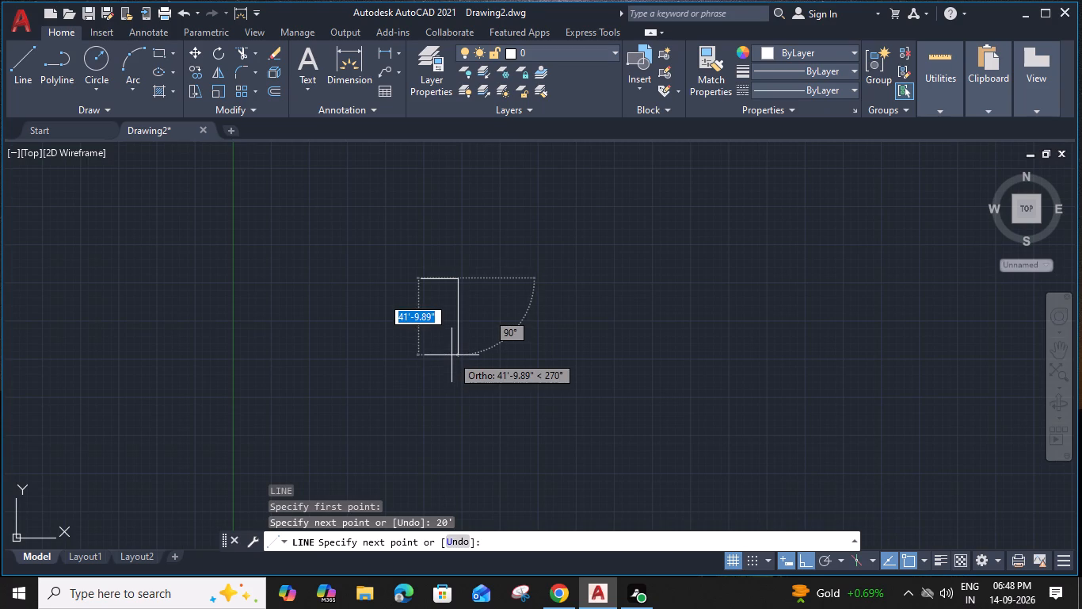
pyautogui.write('30')
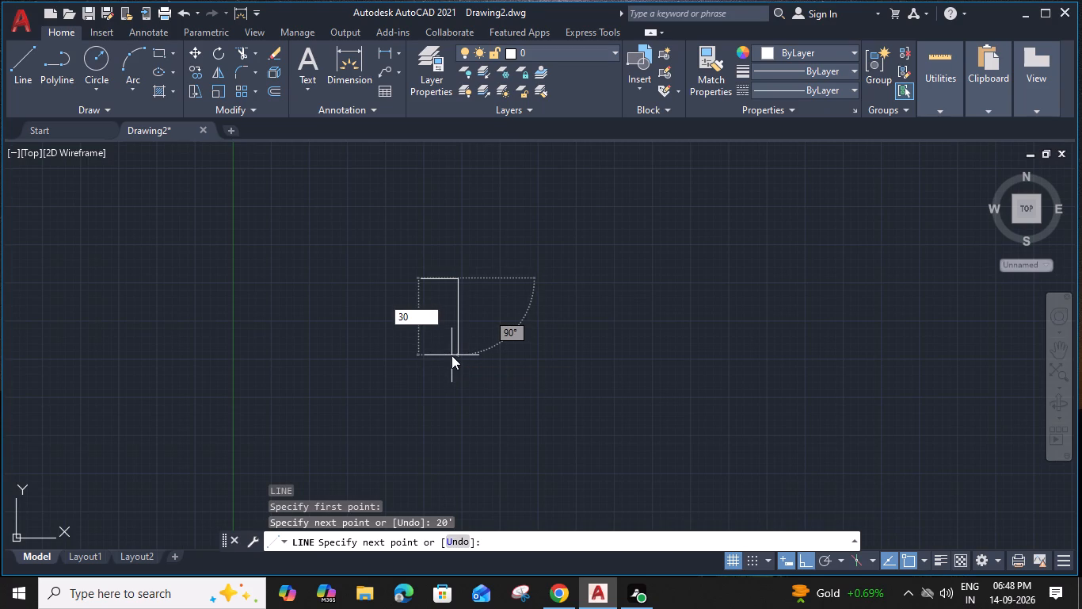
pyautogui.press("'")
pyautogui.press('Return')
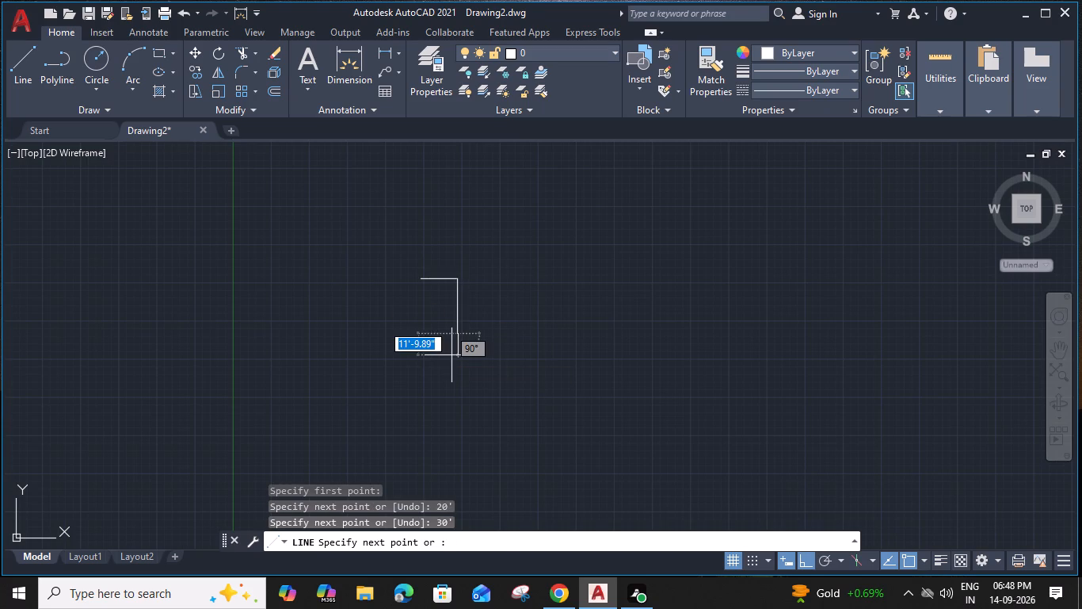
pyautogui.write('20')
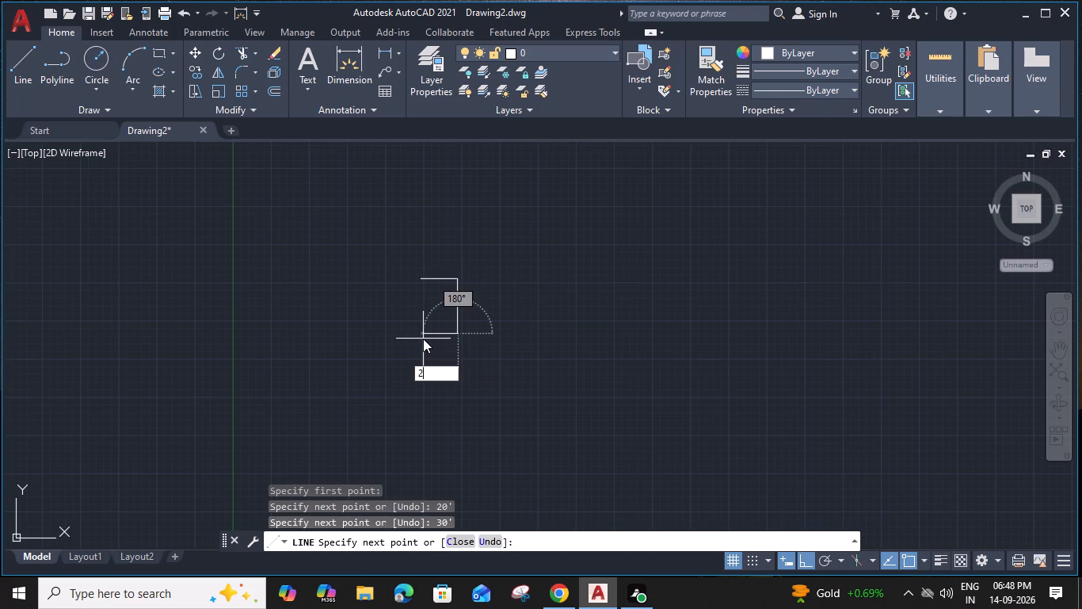
pyautogui.press("'")
pyautogui.press('Return')
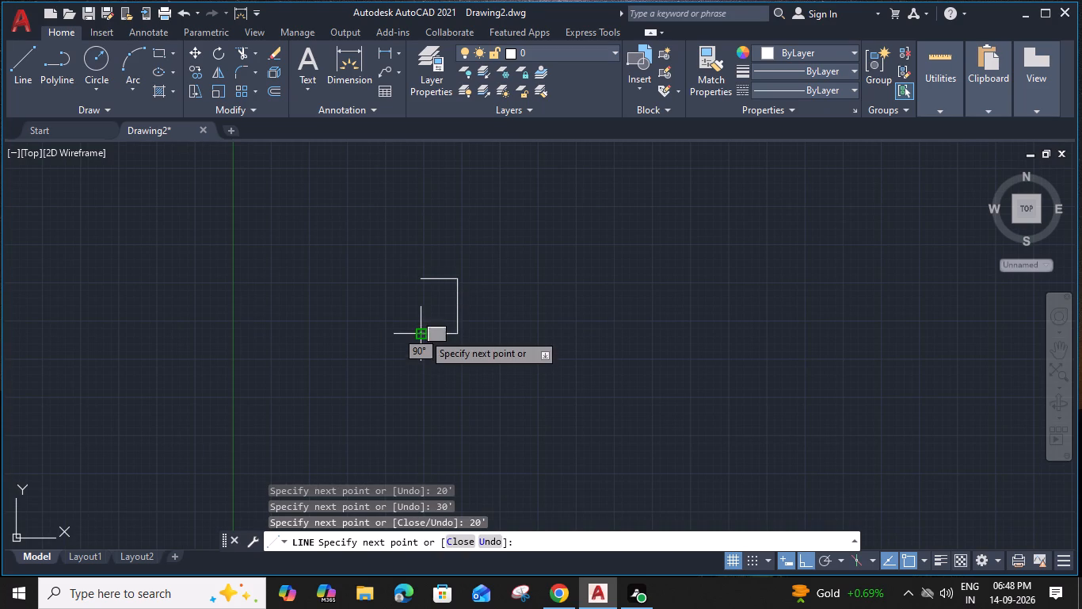
pyautogui.write("30'")
pyautogui.press('Return')
pyautogui.press('Escape')
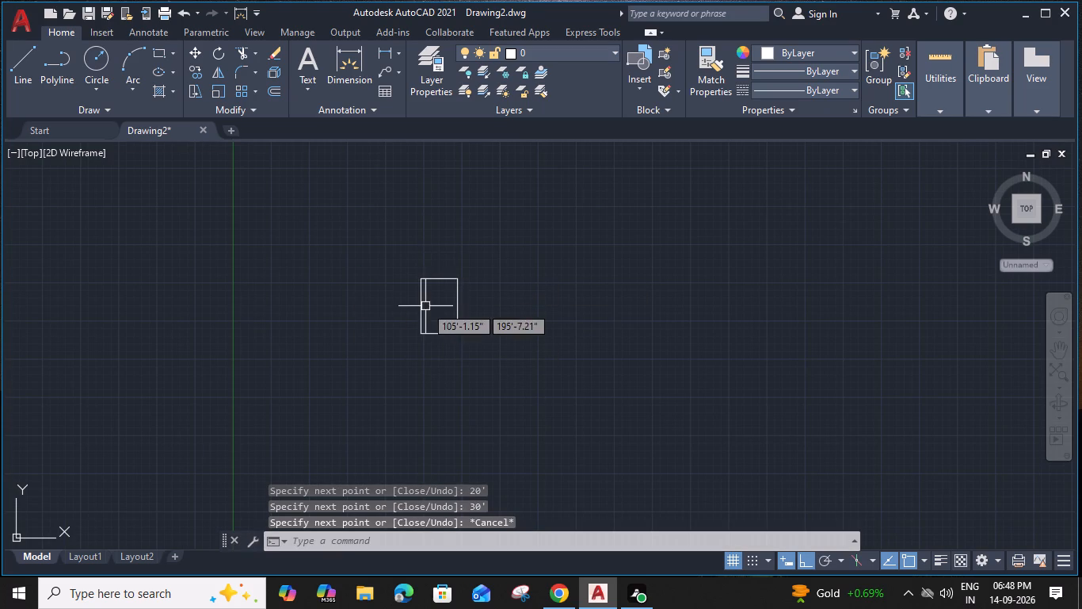
# Offset the rectangle's left and top lines 9" inward.
pyautogui.moveTo(425, 306); pyautogui.dragTo(494, 314, button='middle')
pyautogui.scroll(2, 484, 311)
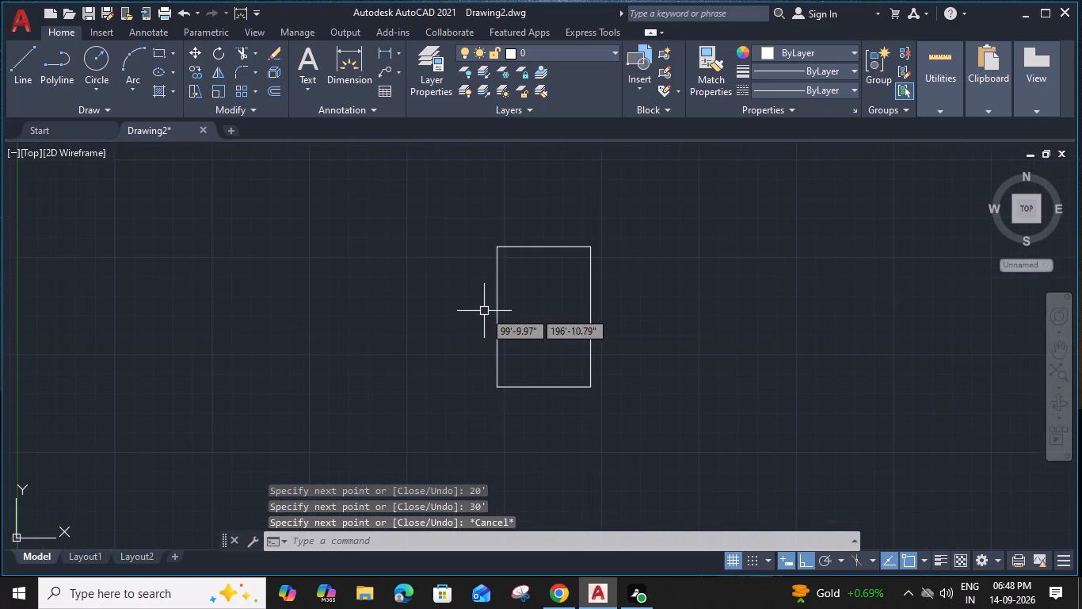
pyautogui.click(499, 318)
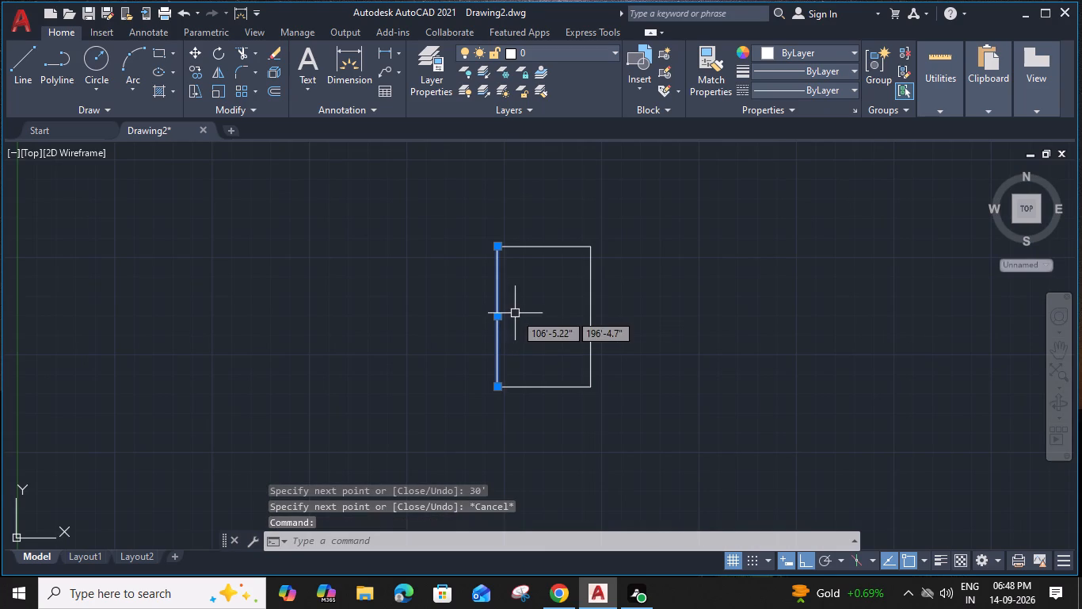
pyautogui.moveTo(515, 313); pyautogui.dragTo(497, 316, button='middle')
pyautogui.scroll(1, 505, 306)
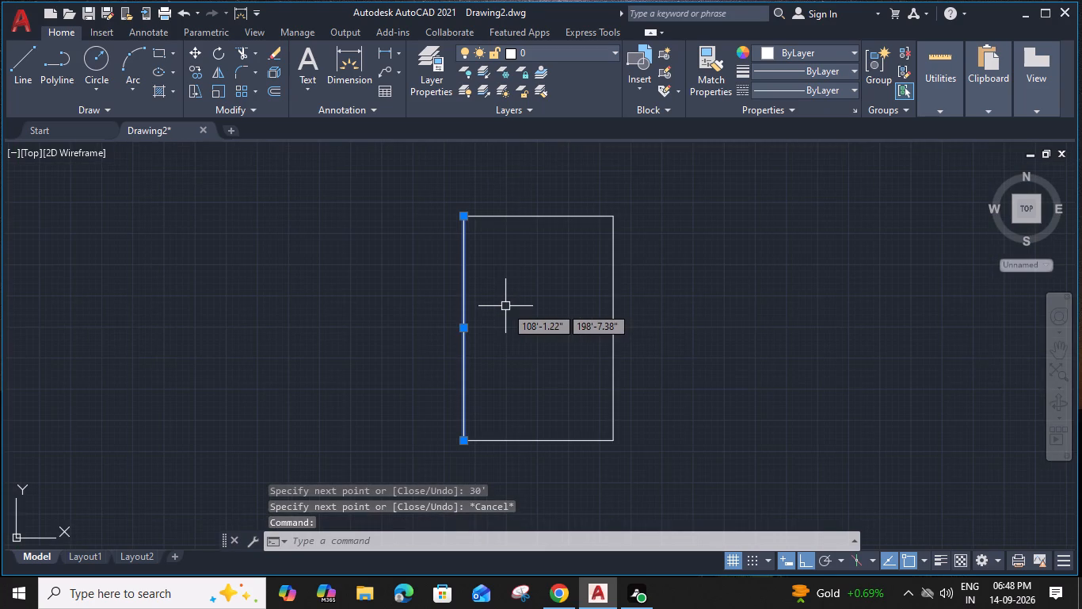
pyautogui.press('o')
pyautogui.press('Return')
pyautogui.write('9"')
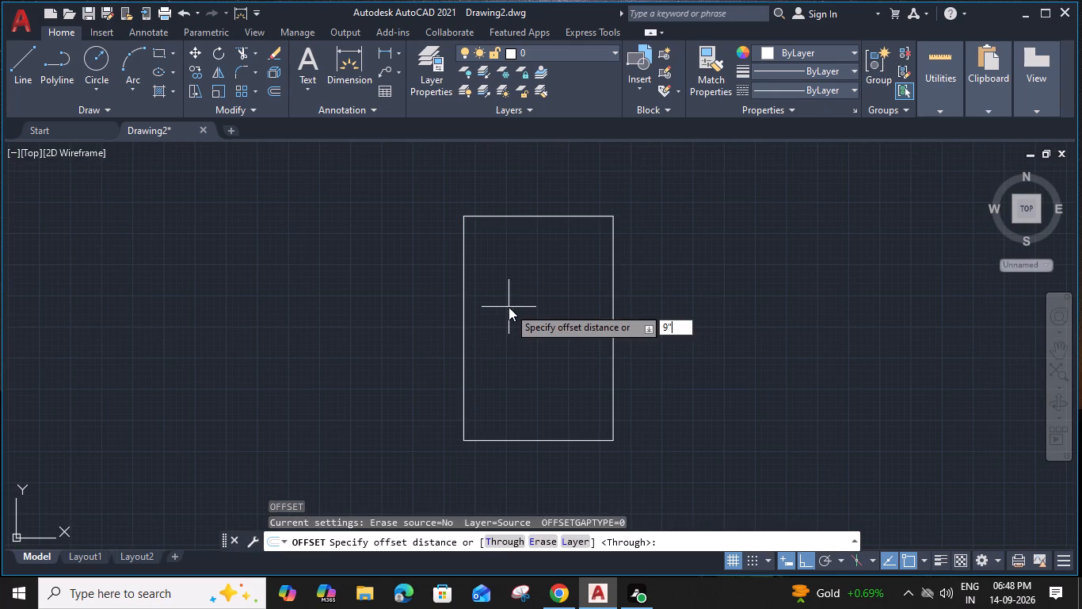
pyautogui.press('Return')
pyautogui.click(538, 318)
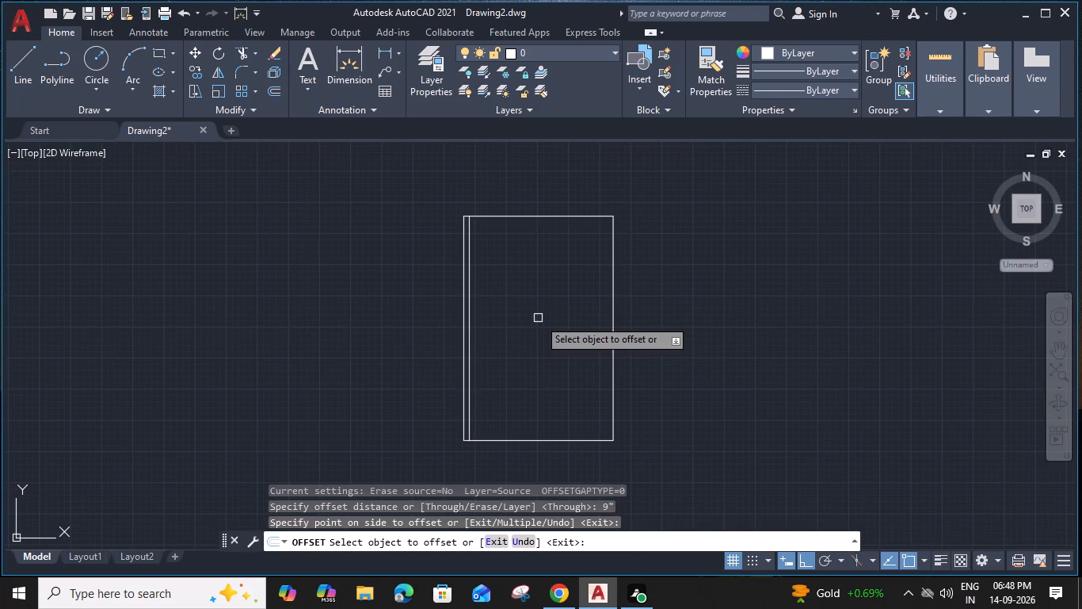
pyautogui.click(596, 214)
pyautogui.click(585, 289)
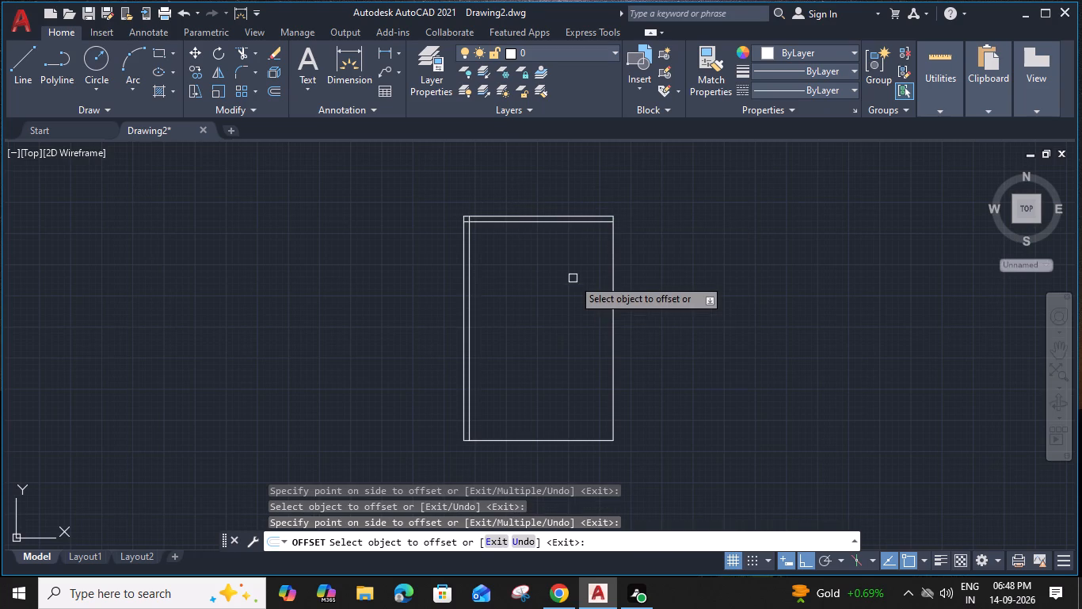
pyautogui.press('Escape')
# Trim the overlapping ends of the two inner lines at the rectangle's top-left corner.
pyautogui.scroll(3, 516, 201)
pyautogui.write('tr')
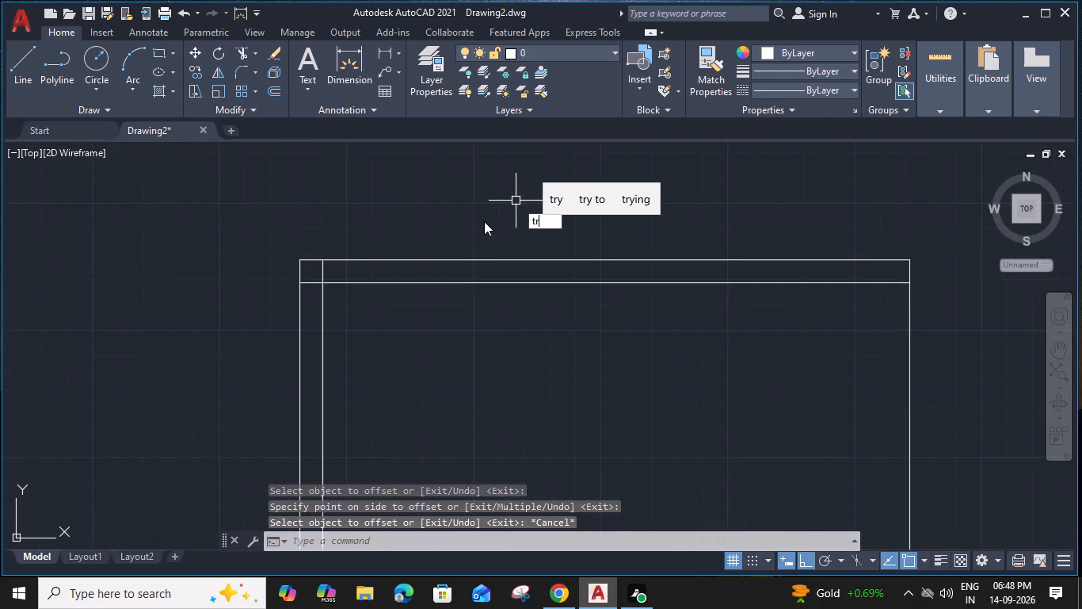
pyautogui.press('space')
pyautogui.scroll(3, 397, 245)
pyautogui.click(219, 318)
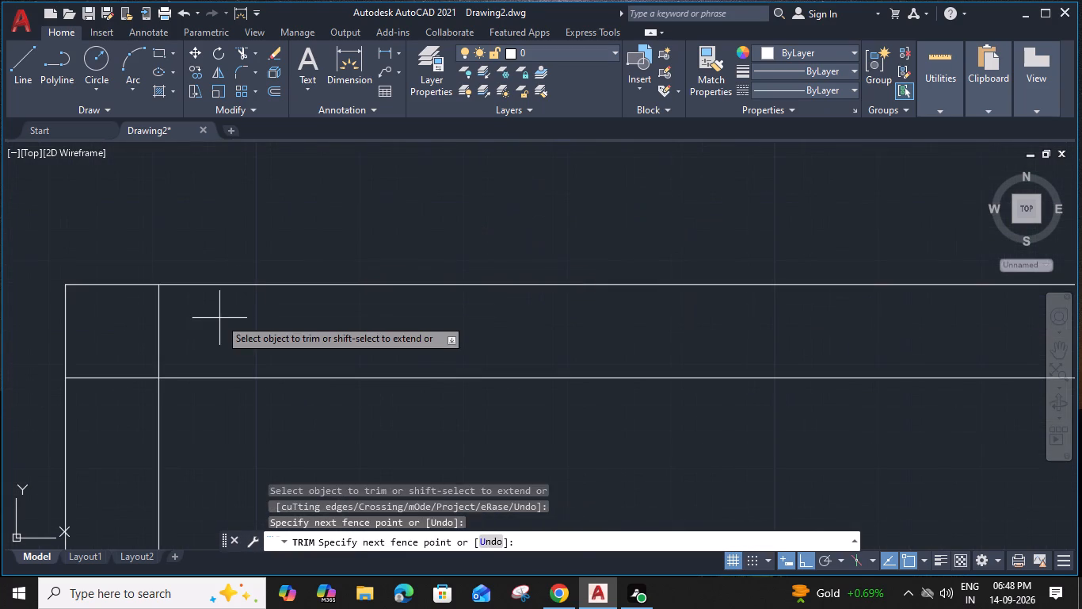
pyautogui.click(105, 385)
pyautogui.press('Escape')
# Offset the inner left wall line 10' to the right, into the room.
pyautogui.moveTo(105, 385); pyautogui.dragTo(209, 301, button='middle')
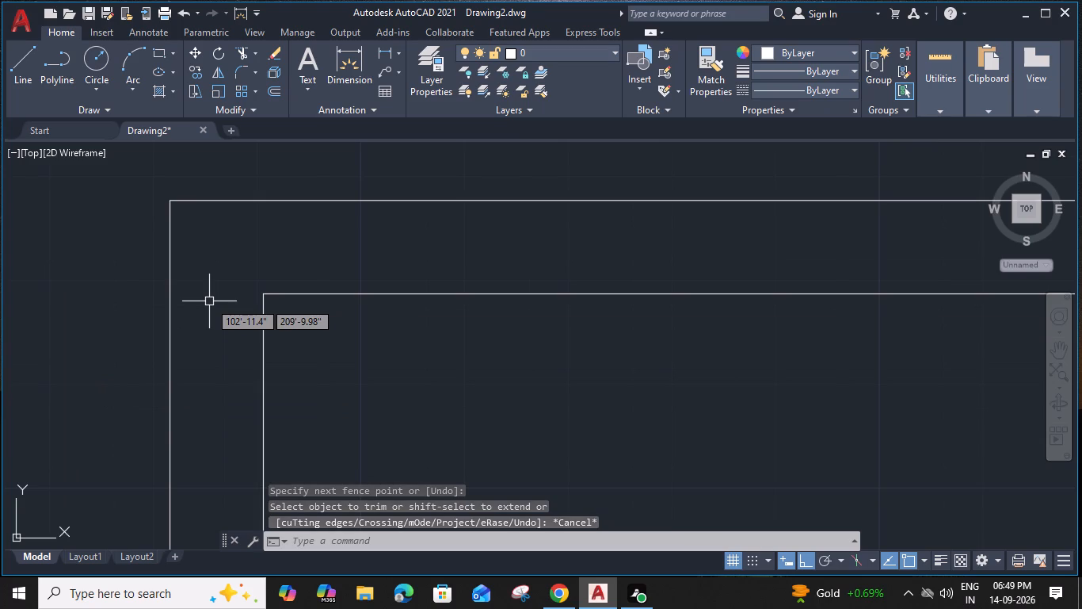
pyautogui.click(263, 347)
pyautogui.moveTo(442, 377); pyautogui.dragTo(459, 229, button='middle')
pyautogui.scroll(-2, 458, 231)
pyautogui.moveTo(459, 235); pyautogui.dragTo(356, 228, button='middle')
pyautogui.press('o')
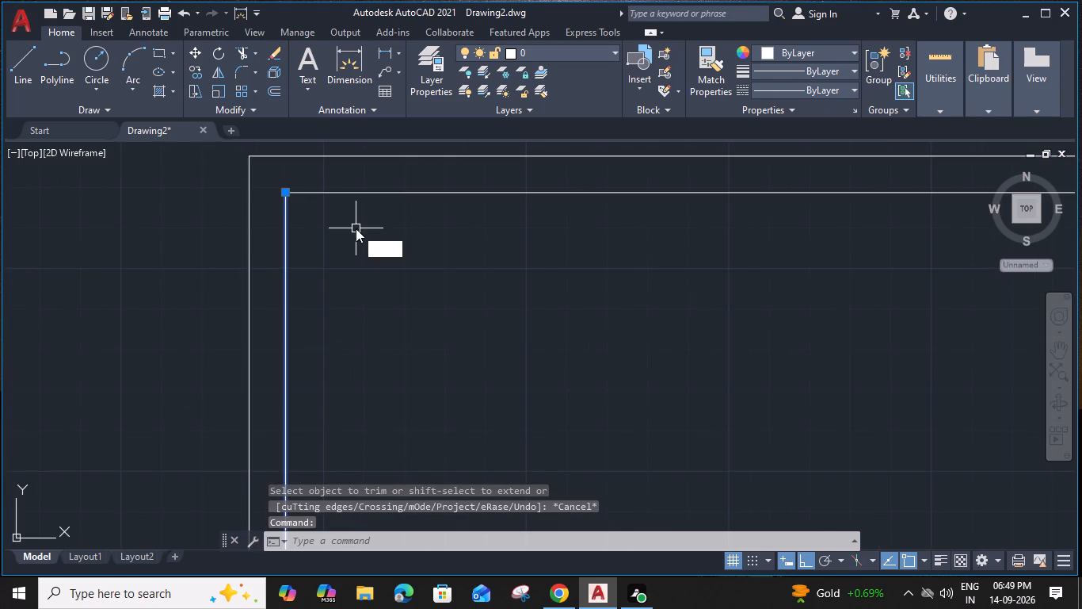
pyautogui.press('Return')
pyautogui.write('10')
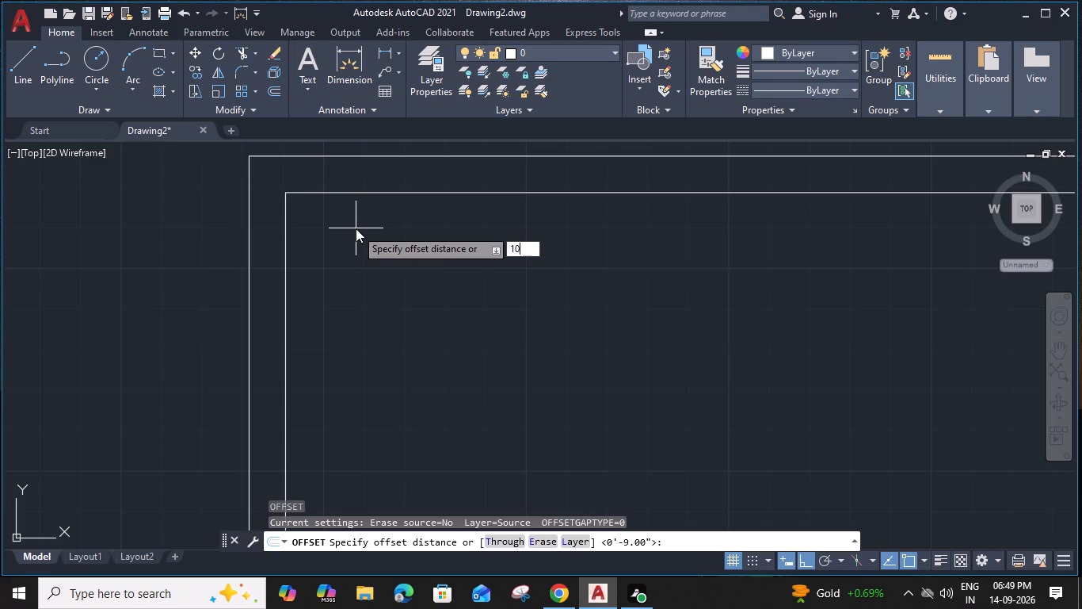
pyautogui.press("'")
pyautogui.press('Return')
pyautogui.scroll(-1, 359, 236)
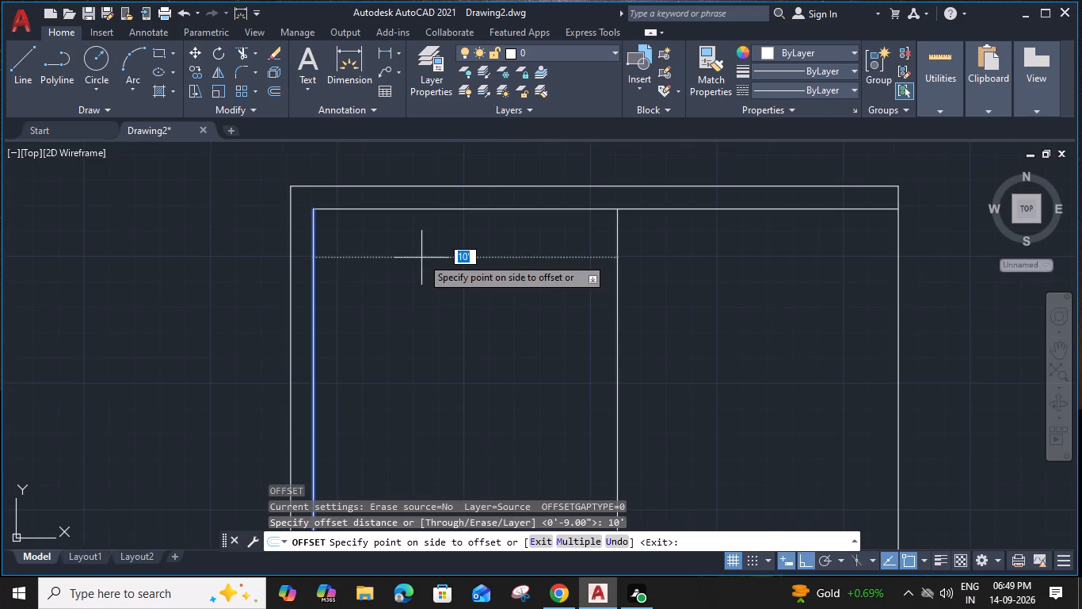
pyautogui.click(437, 259)
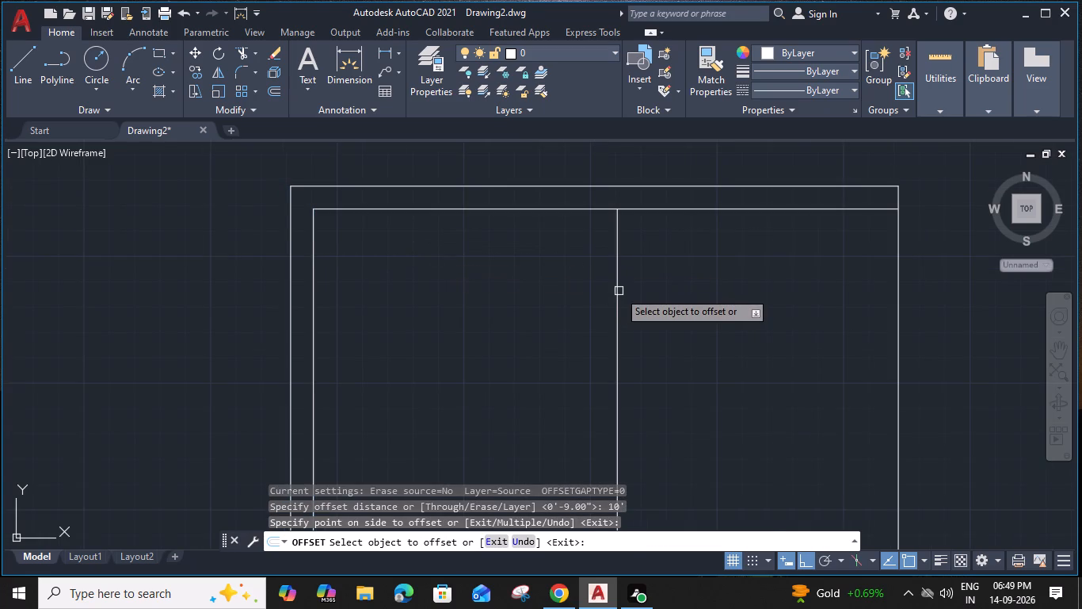
# Offset the vertical partition line 6" to the right to give the partition its thickness.
pyautogui.click(619, 291)
pyautogui.write('6"')
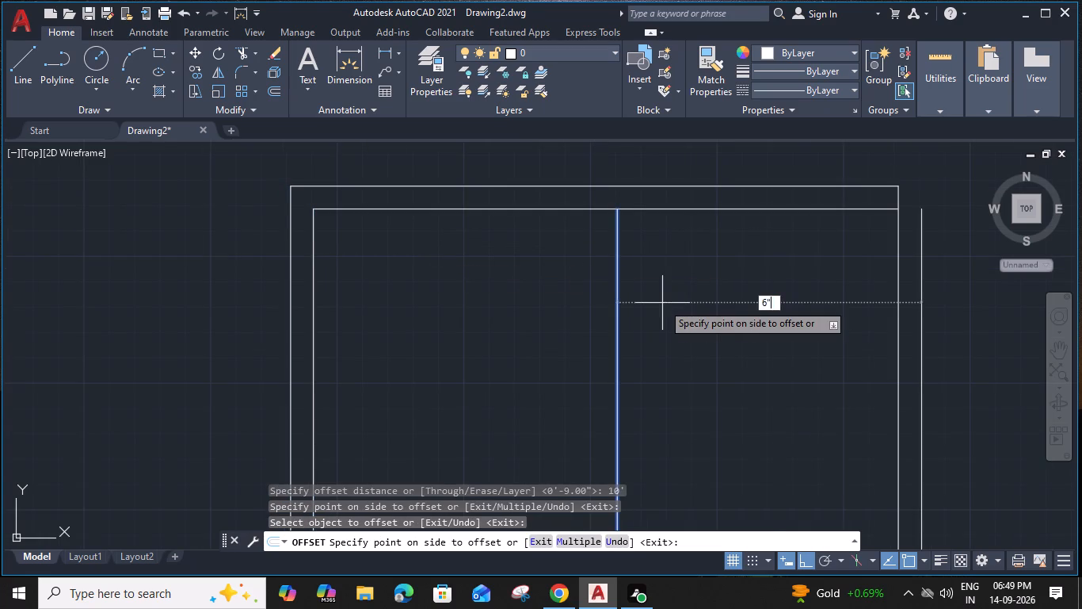
pyautogui.press('Return')
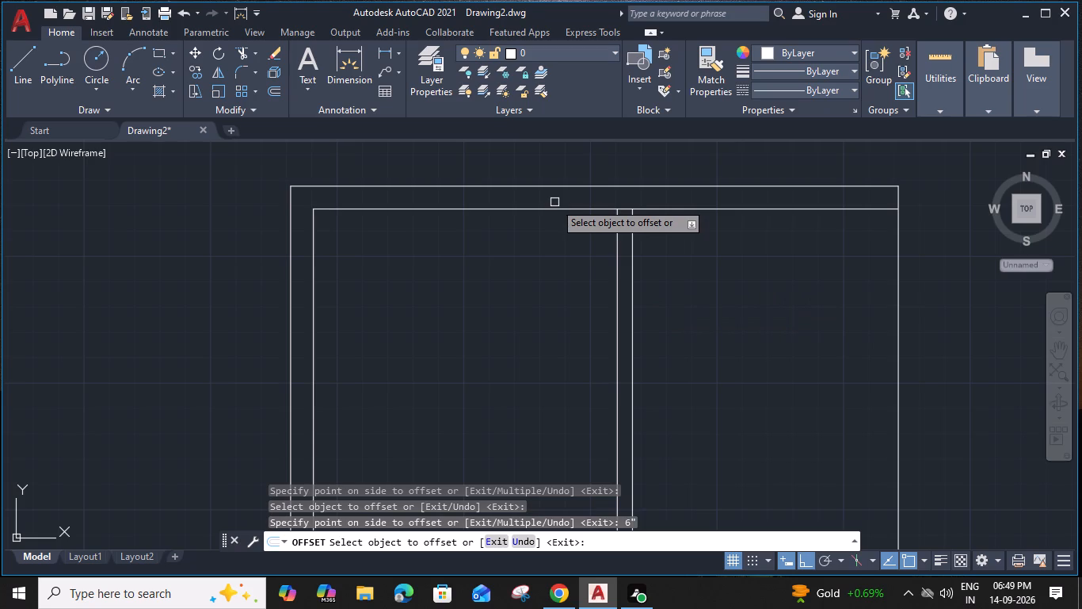
# Offset the inner top wall line 12' downward, and offset the resulting line another 6" down to form a horizontal partition.
pyautogui.click(558, 207)
pyautogui.write("12'")
pyautogui.press('Return')
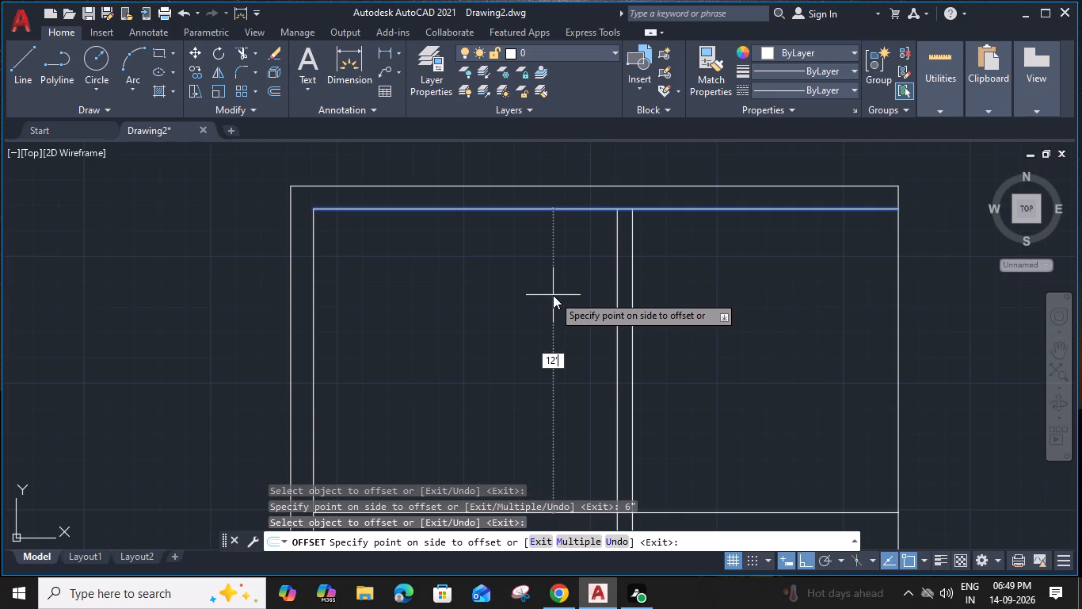
pyautogui.scroll(-1, 553, 307)
pyautogui.moveTo(553, 315); pyautogui.dragTo(541, 236, button='middle')
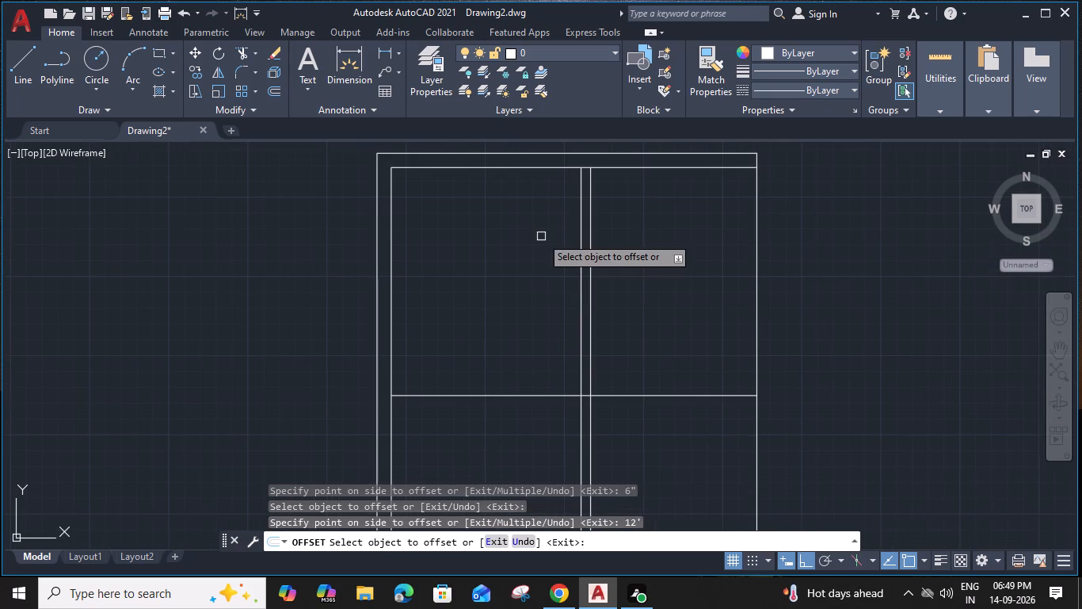
pyautogui.click(532, 396)
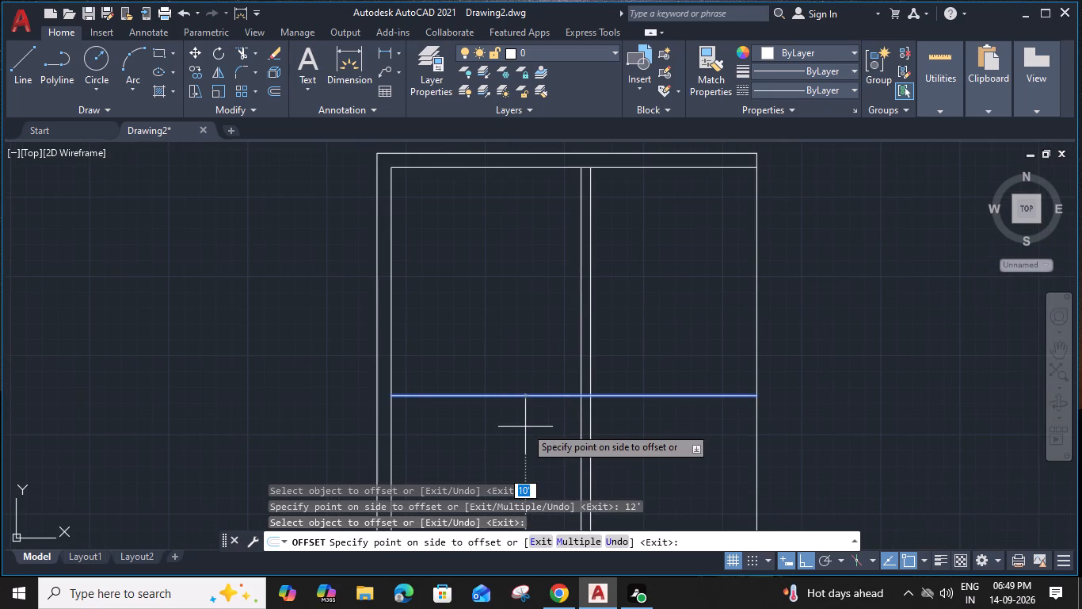
pyautogui.write('6"')
pyautogui.press('Return')
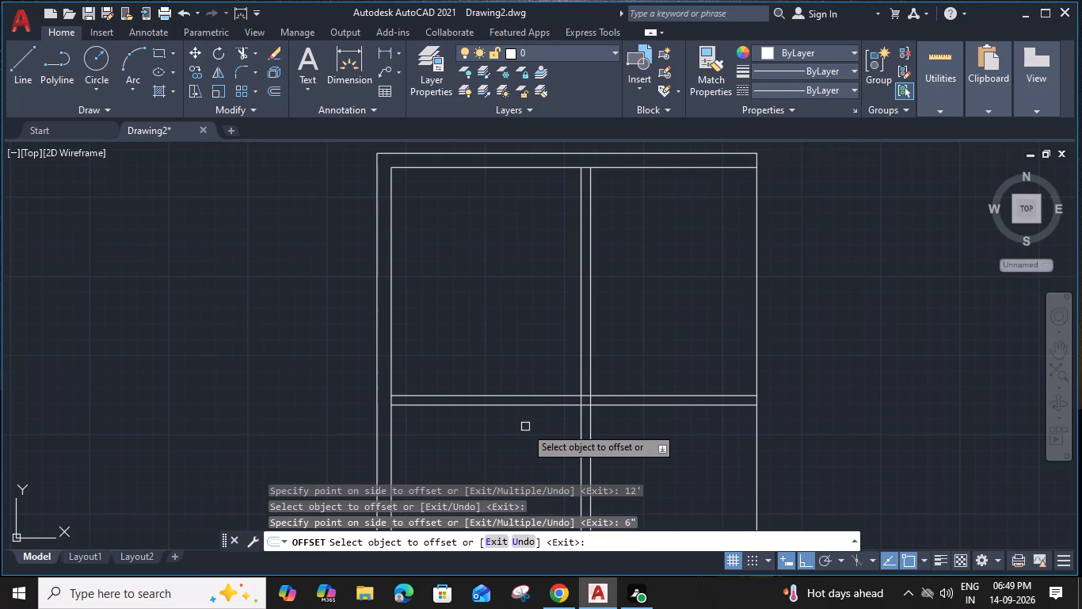
# Offset the vertical partition's right line 9'4" to the right.
pyautogui.moveTo(525, 427); pyautogui.dragTo(439, 444, button='middle')
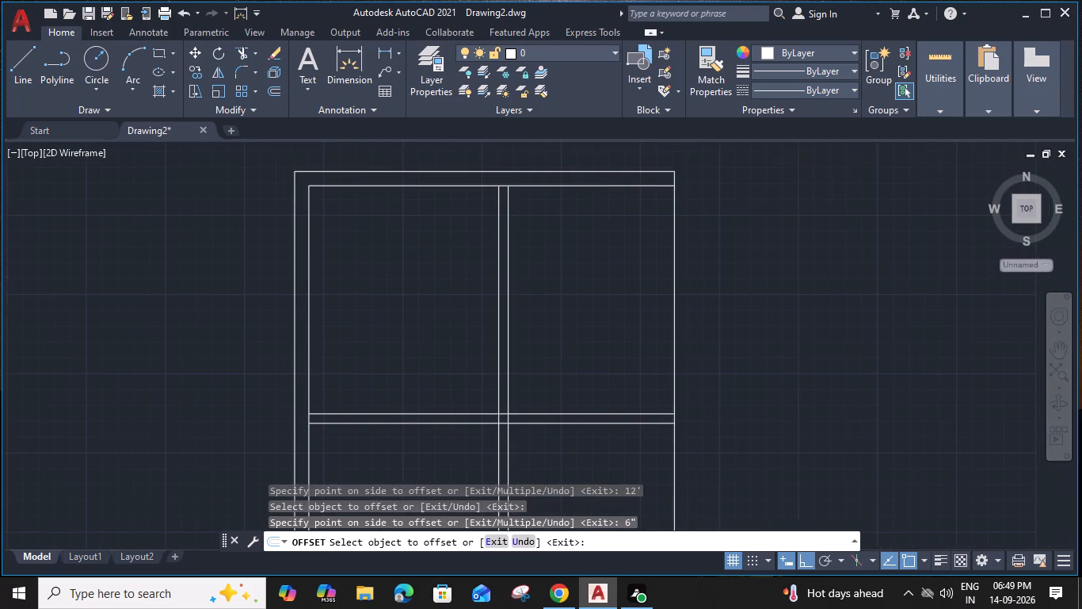
pyautogui.click(504, 266)
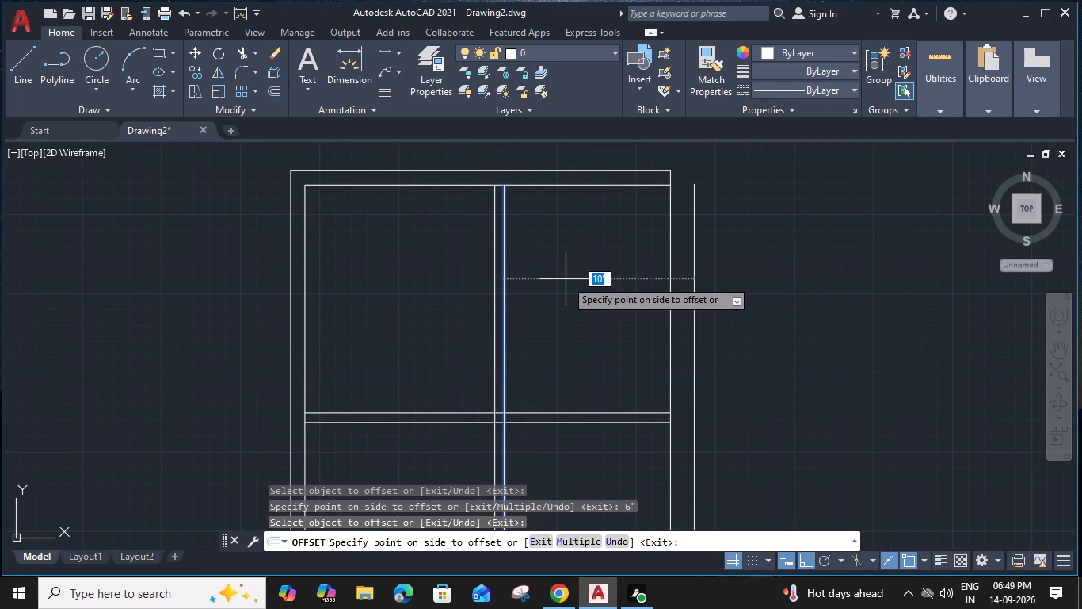
pyautogui.press('9')
pyautogui.press("'")
pyautogui.write('4"')
pyautogui.press('Return')
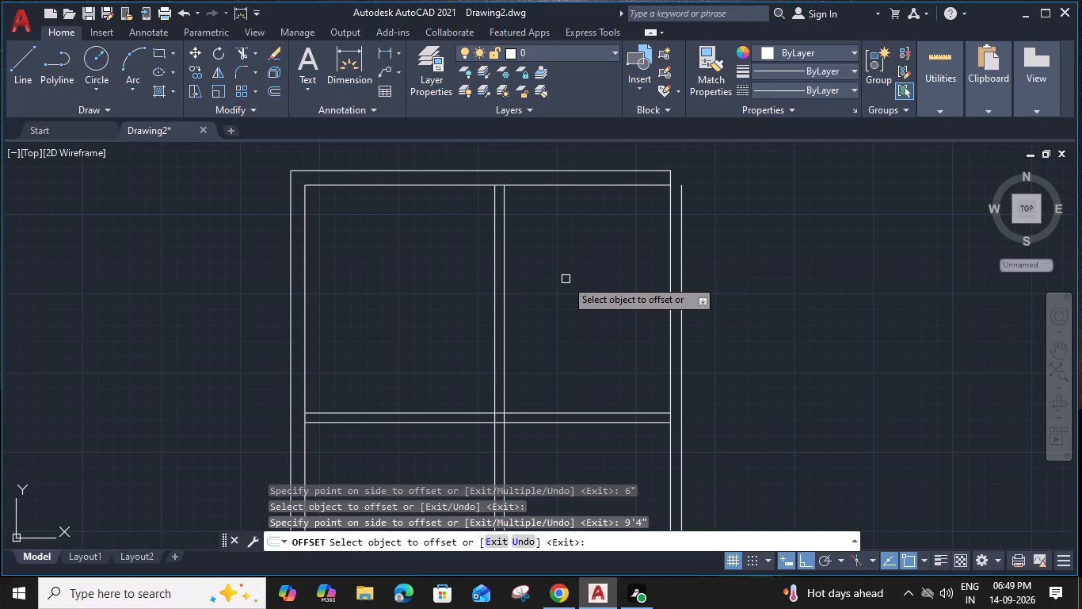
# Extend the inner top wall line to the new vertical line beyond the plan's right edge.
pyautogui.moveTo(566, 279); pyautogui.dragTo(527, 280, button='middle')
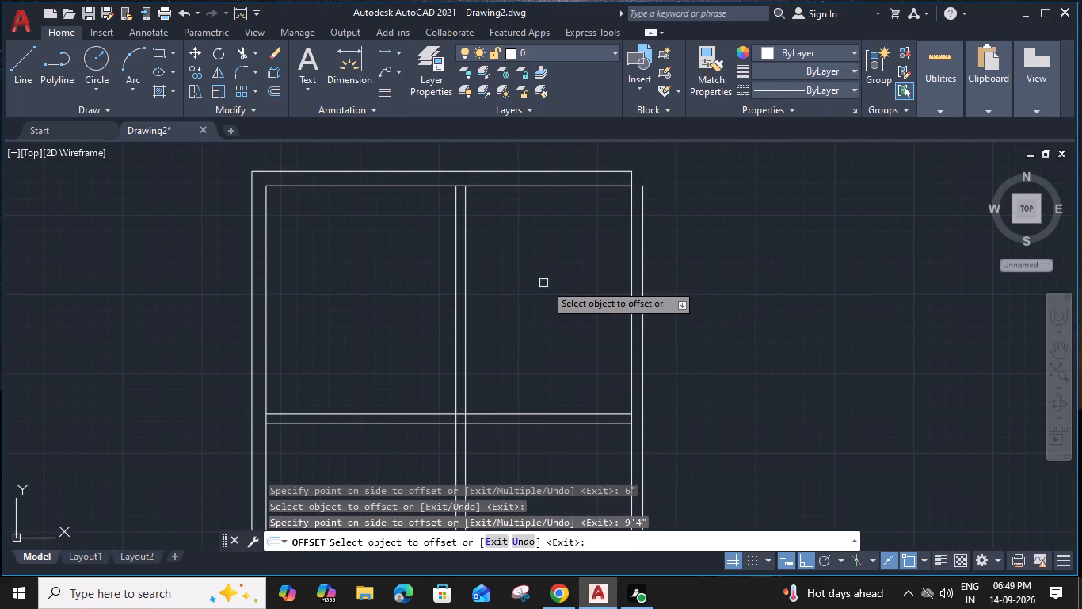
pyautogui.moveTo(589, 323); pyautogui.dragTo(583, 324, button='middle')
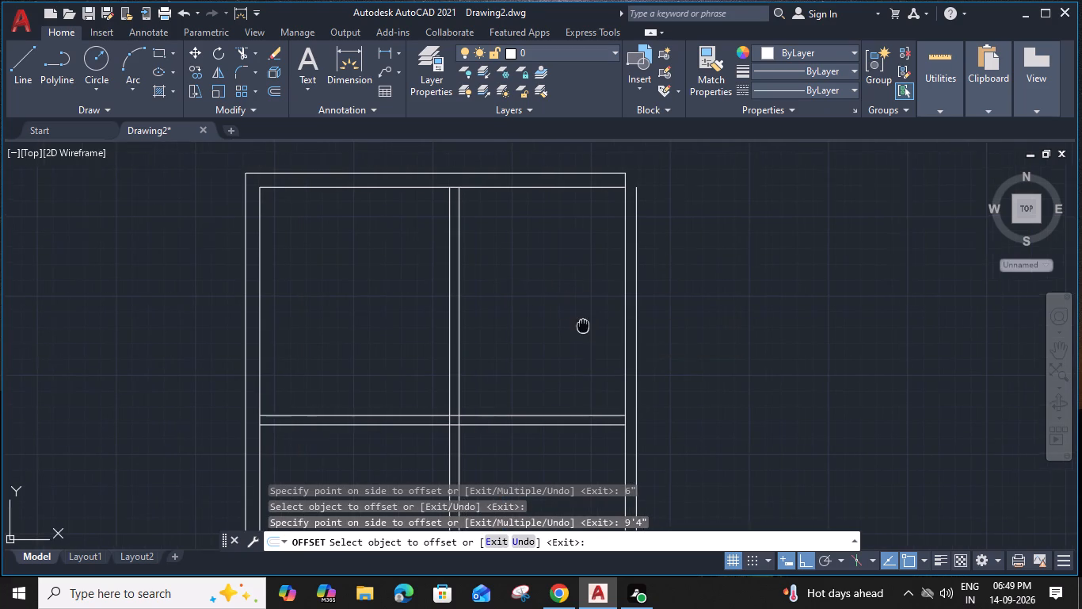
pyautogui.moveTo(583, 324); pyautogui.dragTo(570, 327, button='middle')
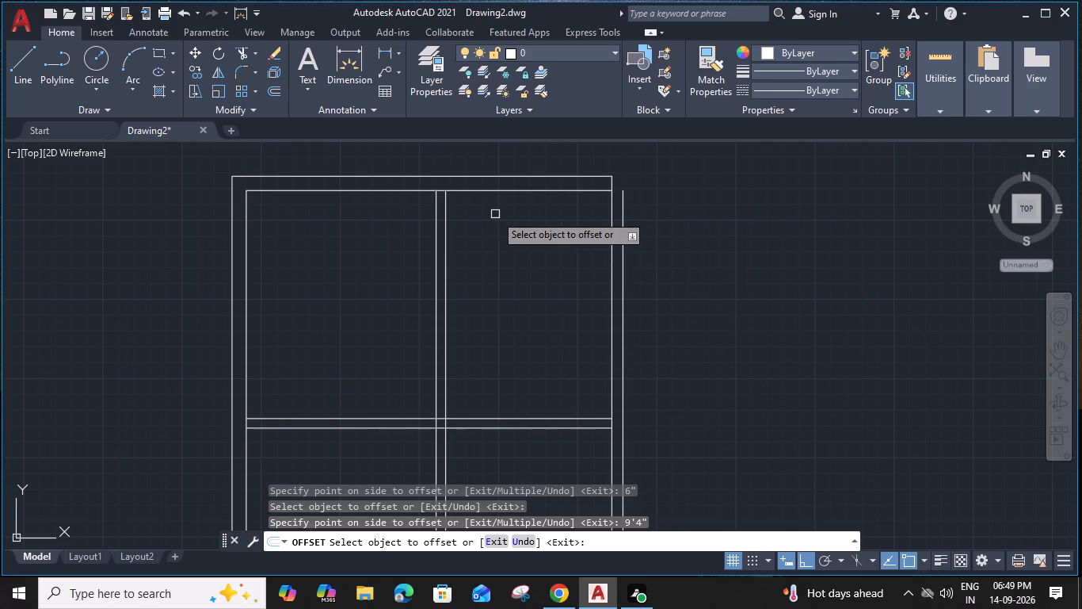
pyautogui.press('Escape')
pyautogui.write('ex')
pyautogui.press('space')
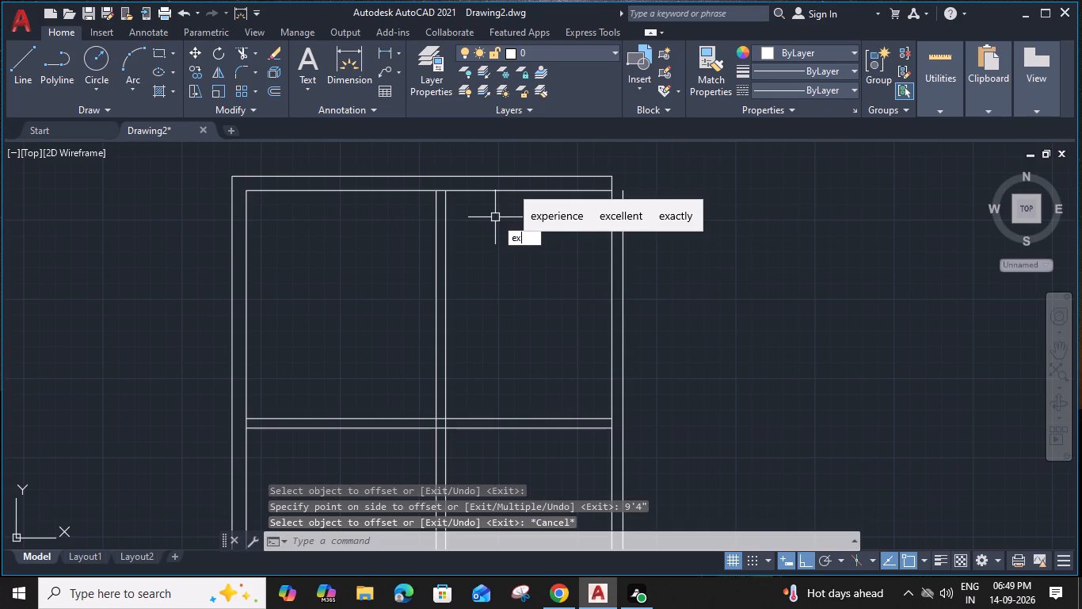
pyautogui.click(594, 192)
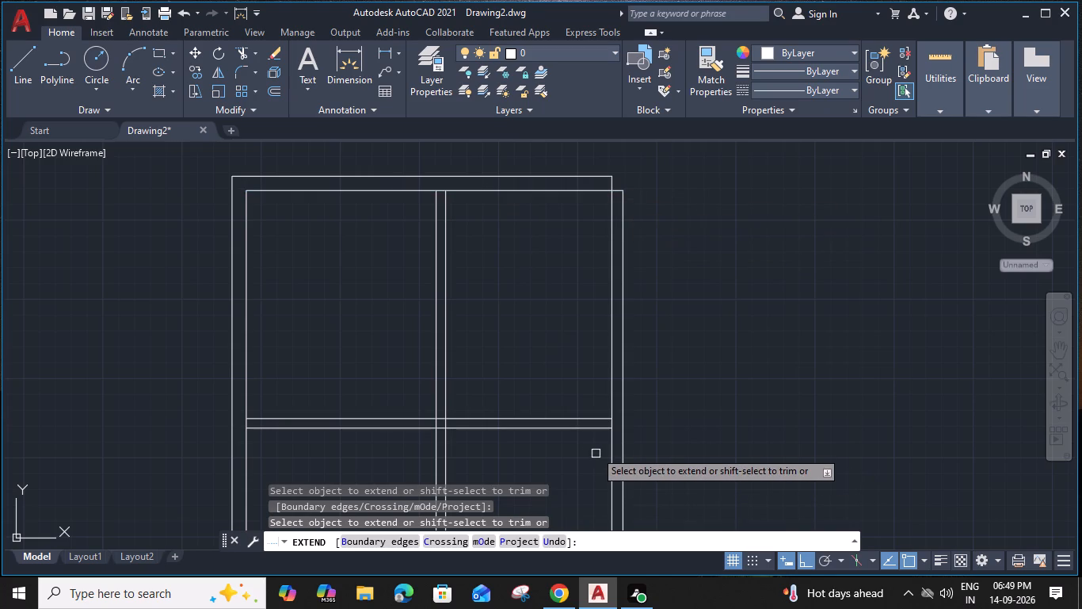
# Trim the wall-line ends crossing at the top-right corner and the inner top line's piece between the vertical partition lines.
pyautogui.moveTo(597, 341); pyautogui.dragTo(574, 391, button='middle')
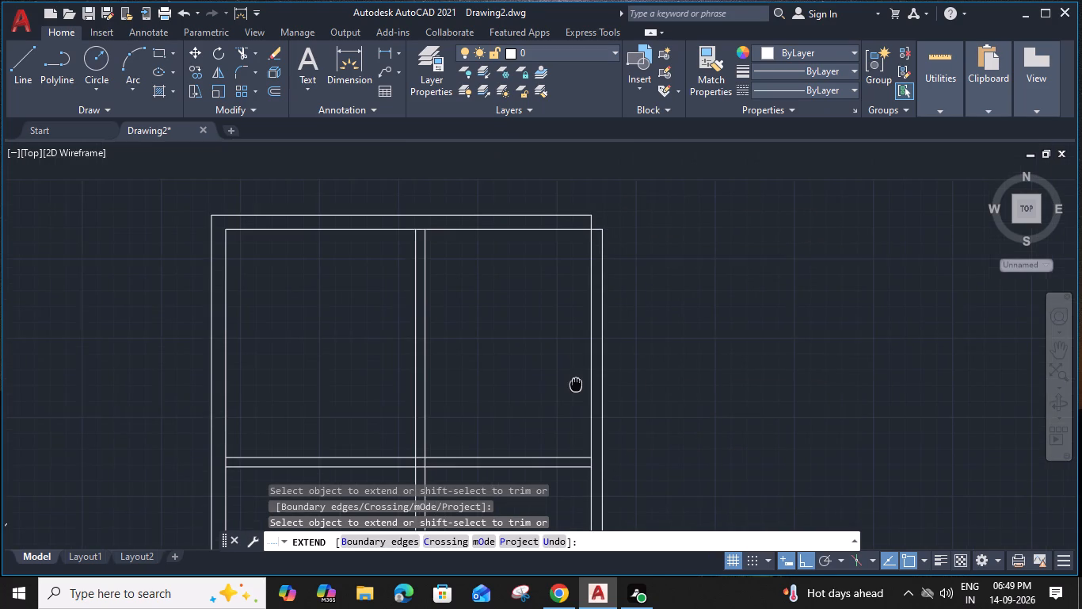
pyautogui.moveTo(574, 391); pyautogui.dragTo(568, 422, button='middle')
pyautogui.scroll(2, 581, 266)
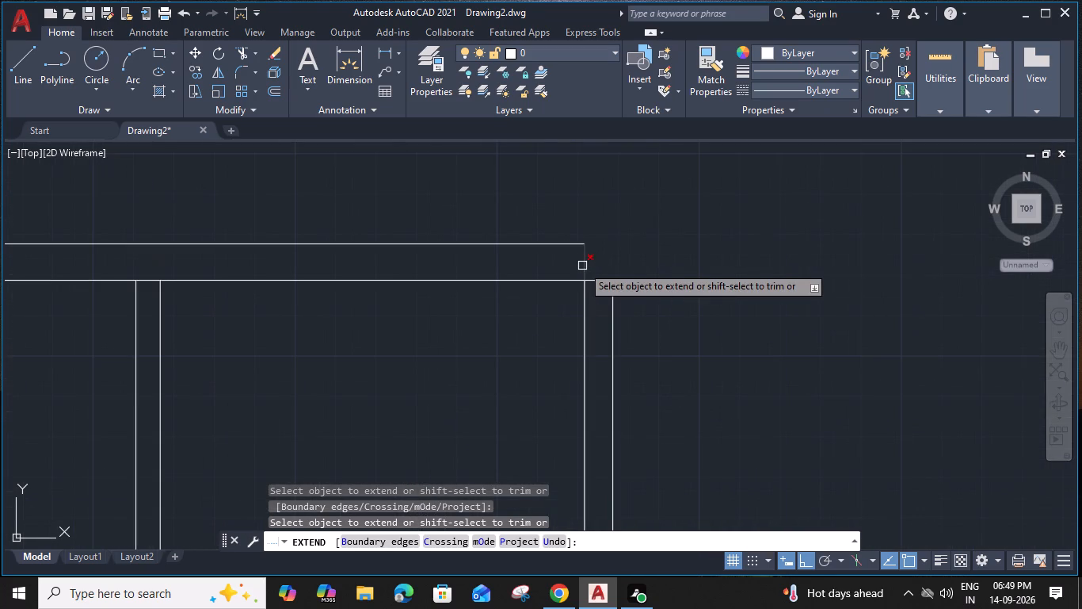
pyautogui.keyDown('shift'); pyautogui.click(582, 266); pyautogui.keyUp('shift')
pyautogui.keyDown('shift'); pyautogui.click(598, 281); pyautogui.keyUp('shift')
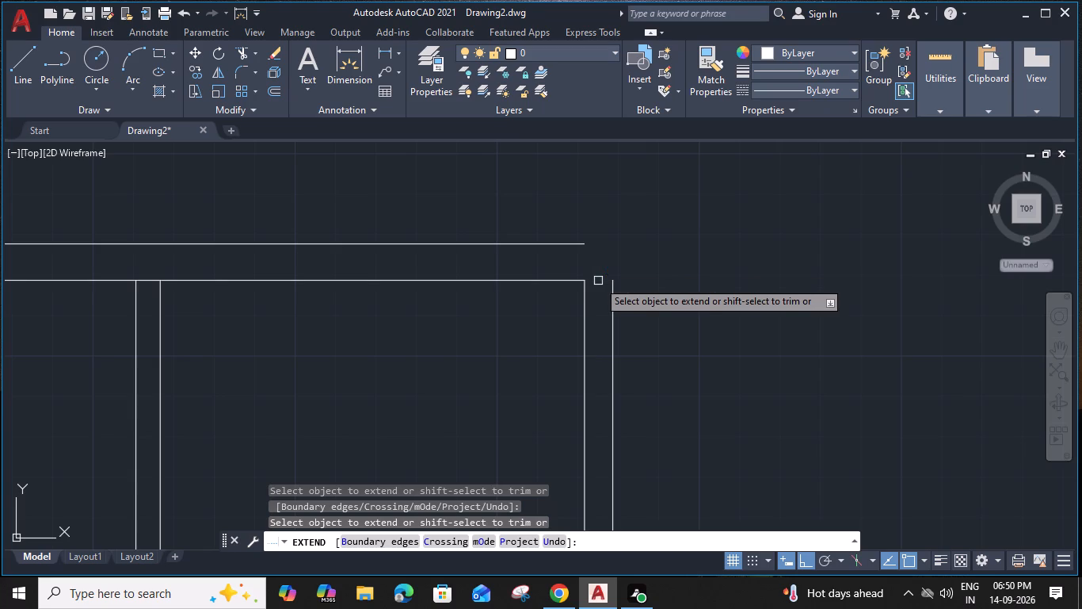
pyautogui.keyDown('shift'); pyautogui.click(146, 279); pyautogui.keyUp('shift')
pyautogui.scroll(-1, 151, 297)
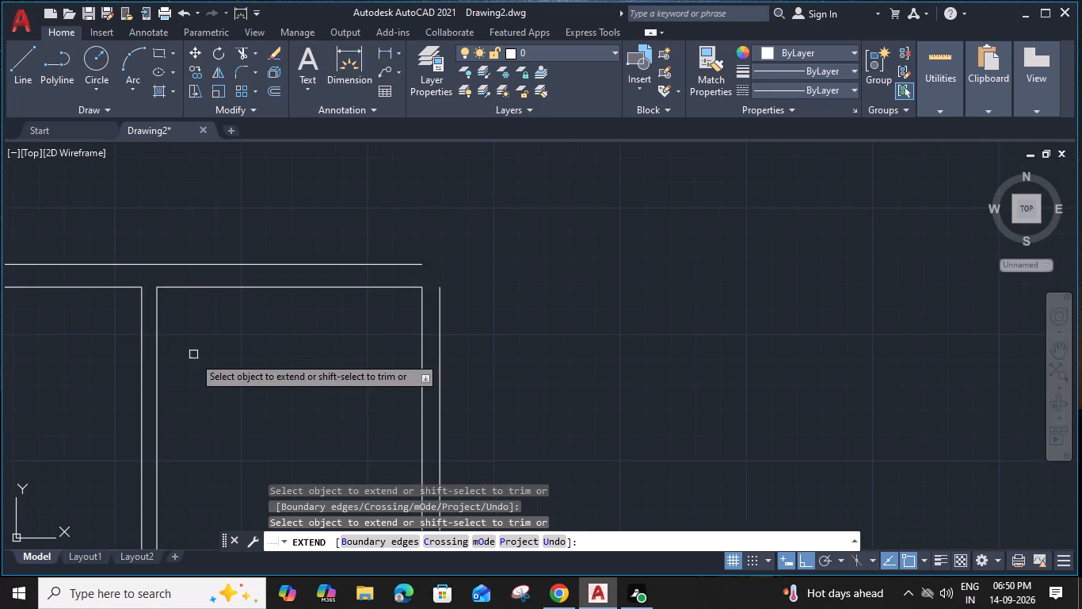
pyautogui.moveTo(216, 354); pyautogui.dragTo(505, 324, button='middle')
pyautogui.press('Escape')
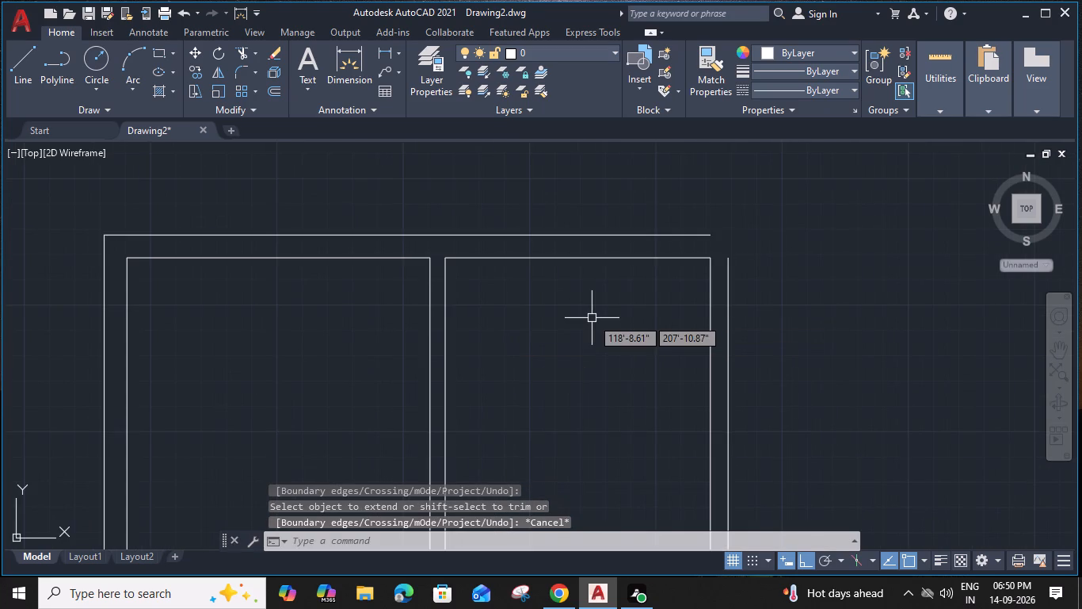
# Fillet the rightmost vertical line with the outer top line to close the outer top-right corner squarely.
pyautogui.press('f')
pyautogui.press('space')
pyautogui.click(730, 291)
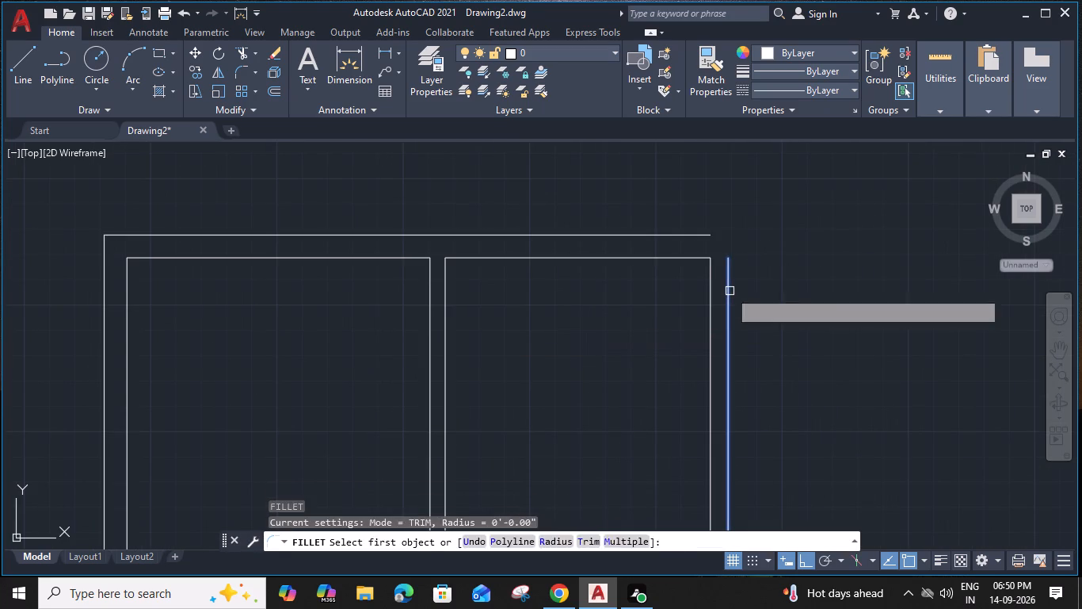
pyautogui.click(698, 236)
pyautogui.press('Escape')
# Measure the gap between the two vertical lines of the right-hand wall.
pyautogui.scroll(-2, 698, 238)
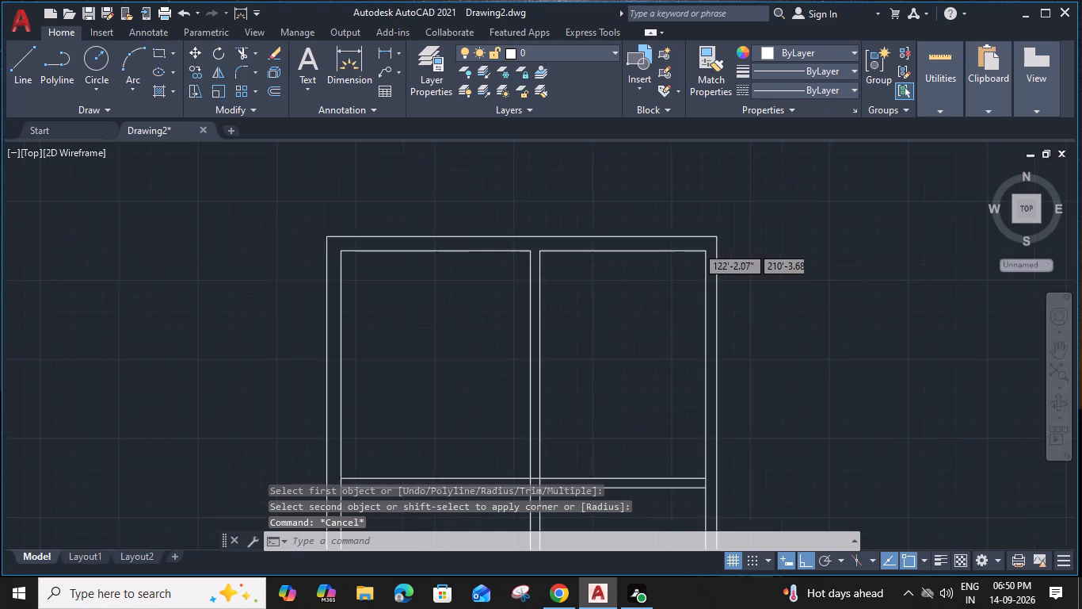
pyautogui.moveTo(676, 263); pyautogui.dragTo(687, 229, button='middle')
pyautogui.press('m')
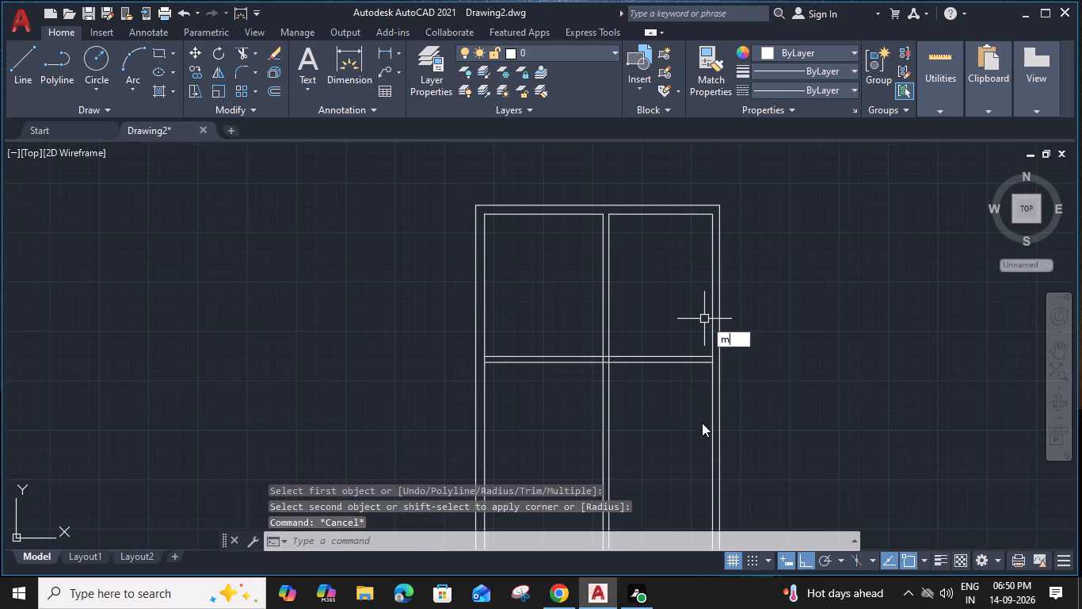
pyautogui.press('e')
pyautogui.press('a')
pyautogui.press('space')
pyautogui.scroll(2, 711, 418)
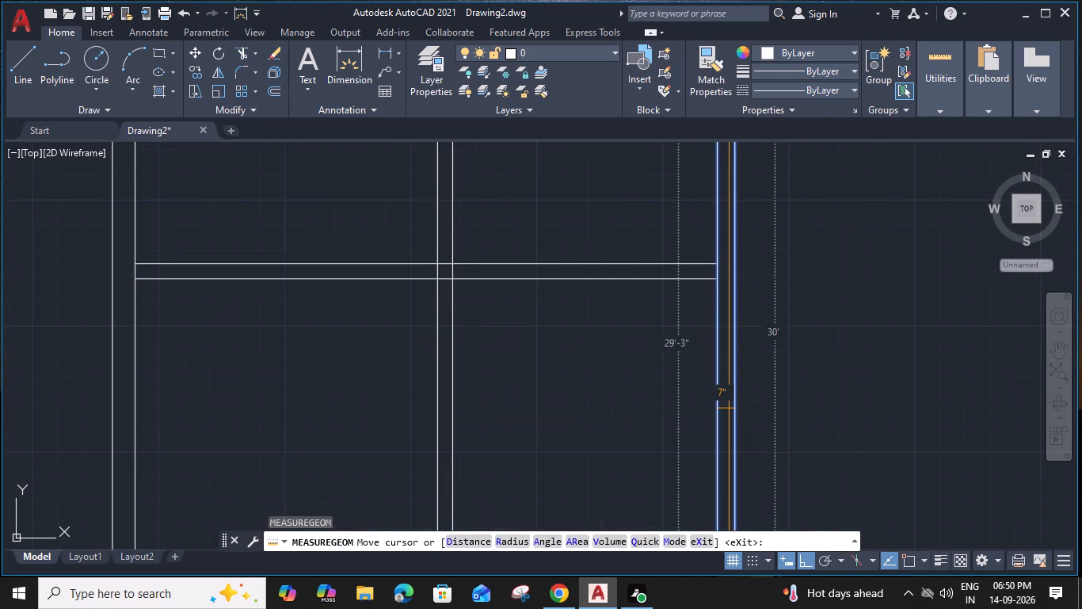
pyautogui.press('Escape')
# Delete the inner vertical line of the right-hand wall.
pyautogui.scroll(-1, 726, 408)
pyautogui.moveTo(726, 408); pyautogui.dragTo(703, 438, button='middle')
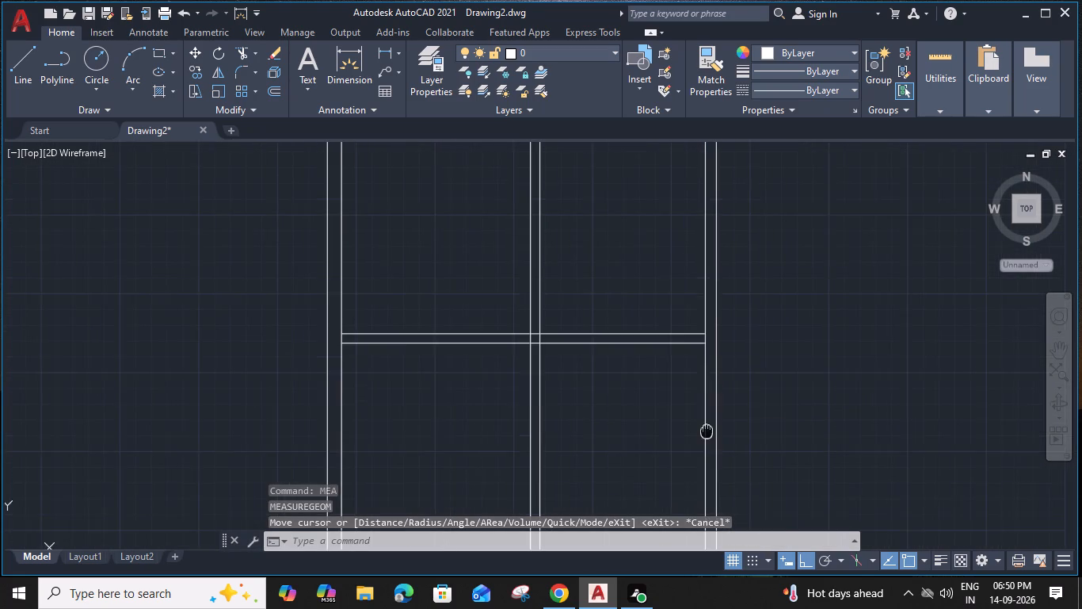
pyautogui.moveTo(703, 438); pyautogui.dragTo(665, 507, button='middle')
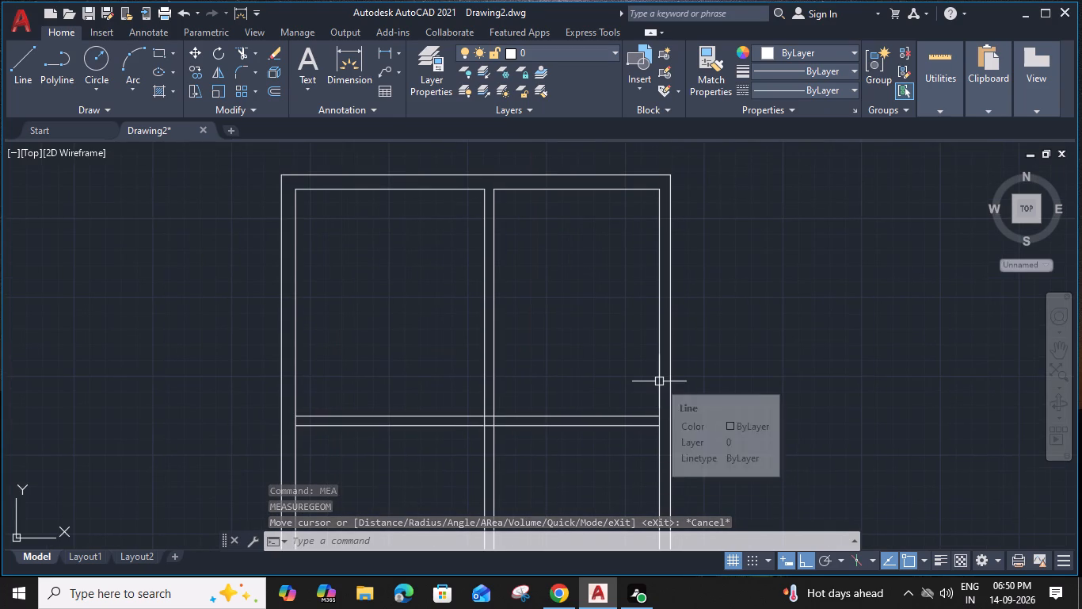
pyautogui.click(659, 381)
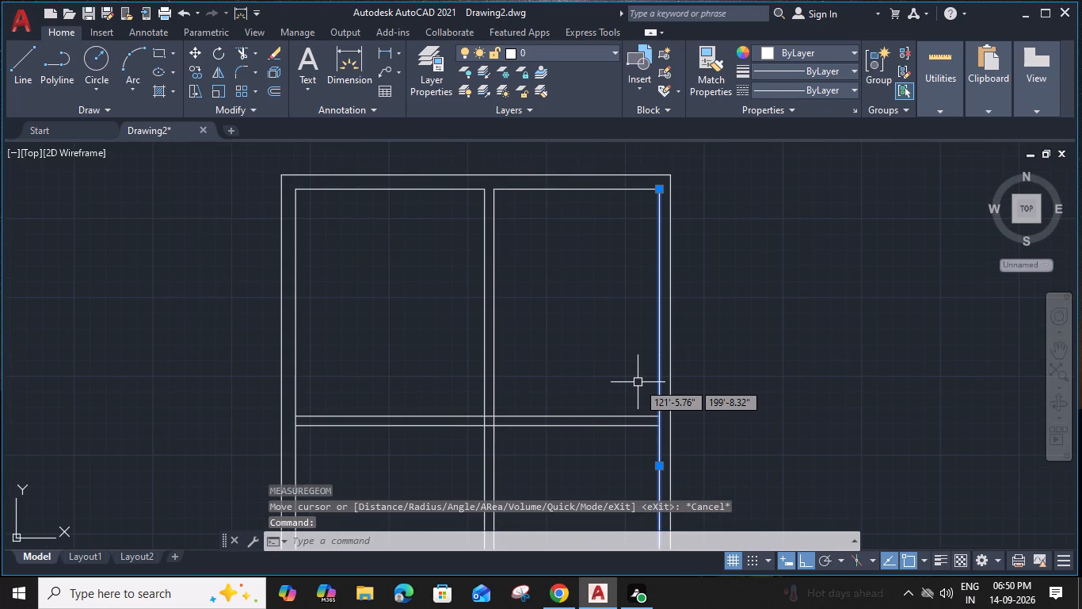
pyautogui.press('Delete')
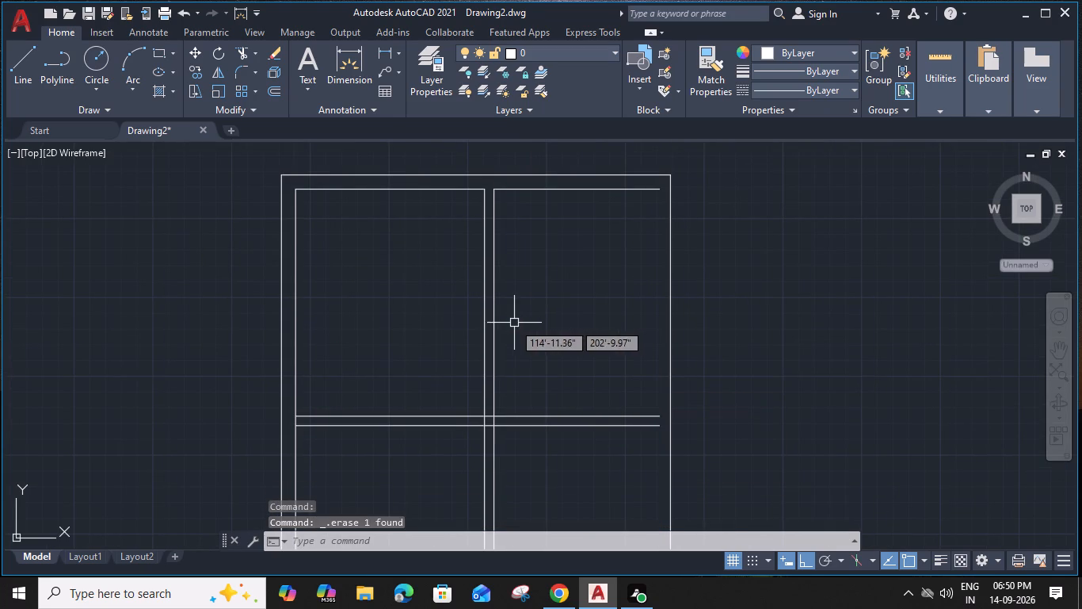
# Trim away both vertical partition lines below the horizontal partition.
pyautogui.moveTo(526, 381); pyautogui.dragTo(560, 330, button='middle')
pyautogui.press('r')
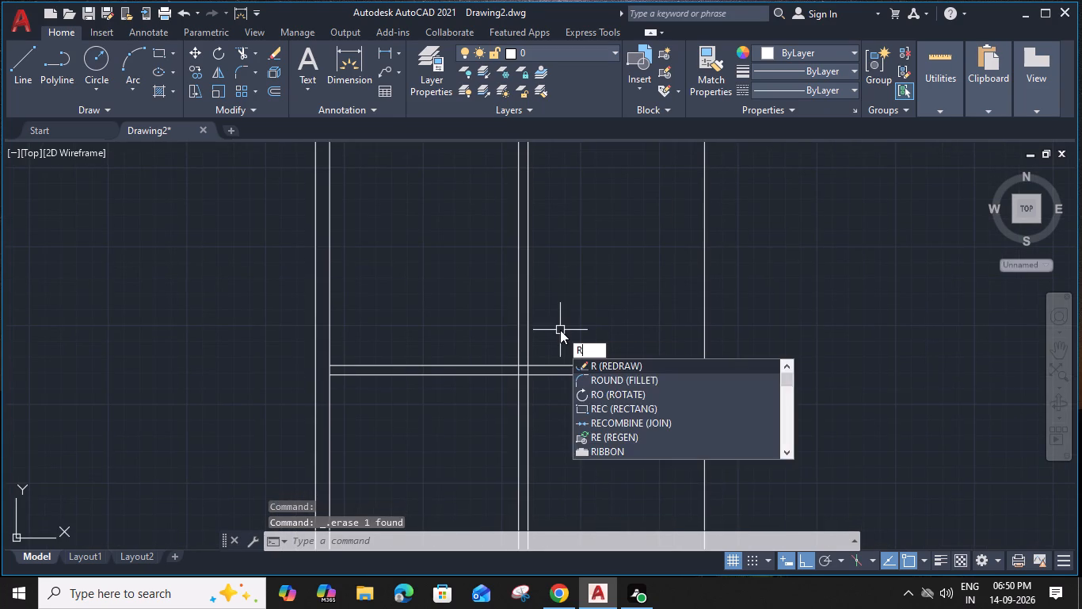
pyautogui.press('BackSpace')
pyautogui.write('tr')
pyautogui.press('space')
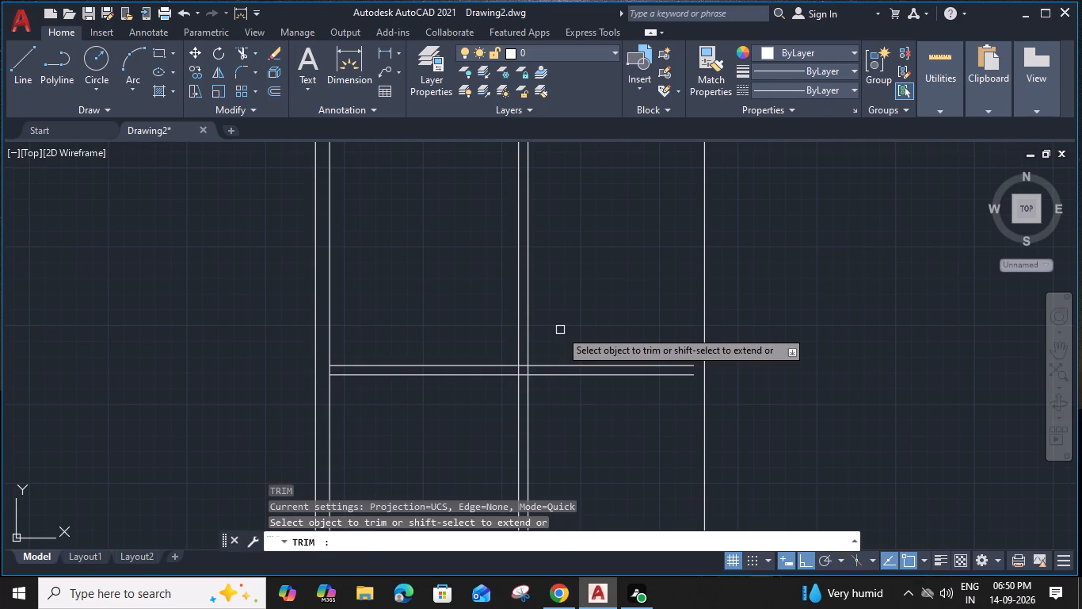
pyautogui.click(517, 445)
pyautogui.click(528, 440)
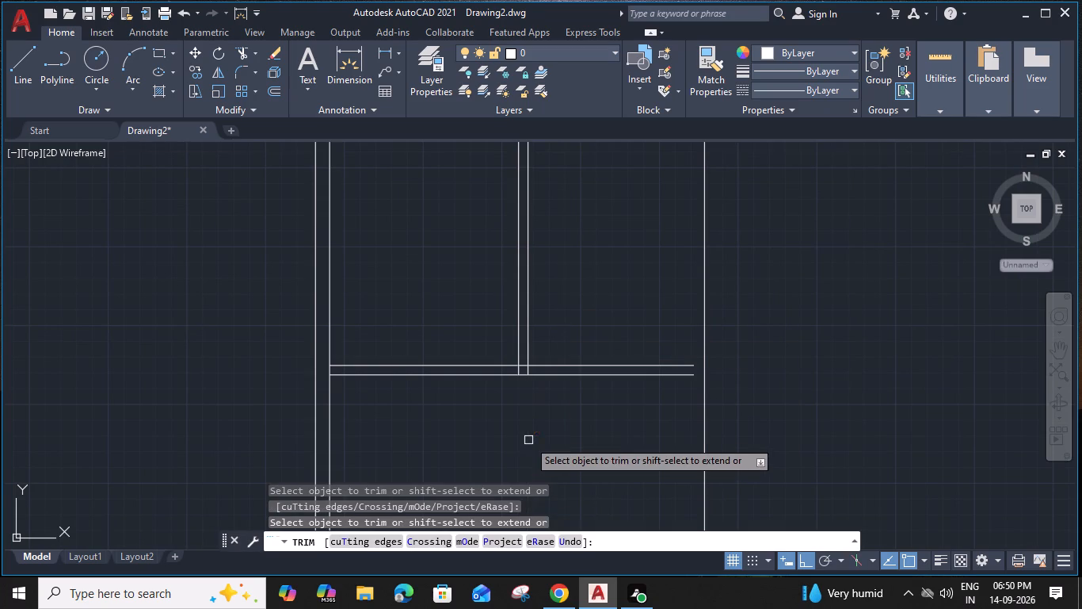
# Trim the leftover line pieces where the horizontal partition meets the vertical partition and the inner left wall line.
pyautogui.scroll(2, 504, 361)
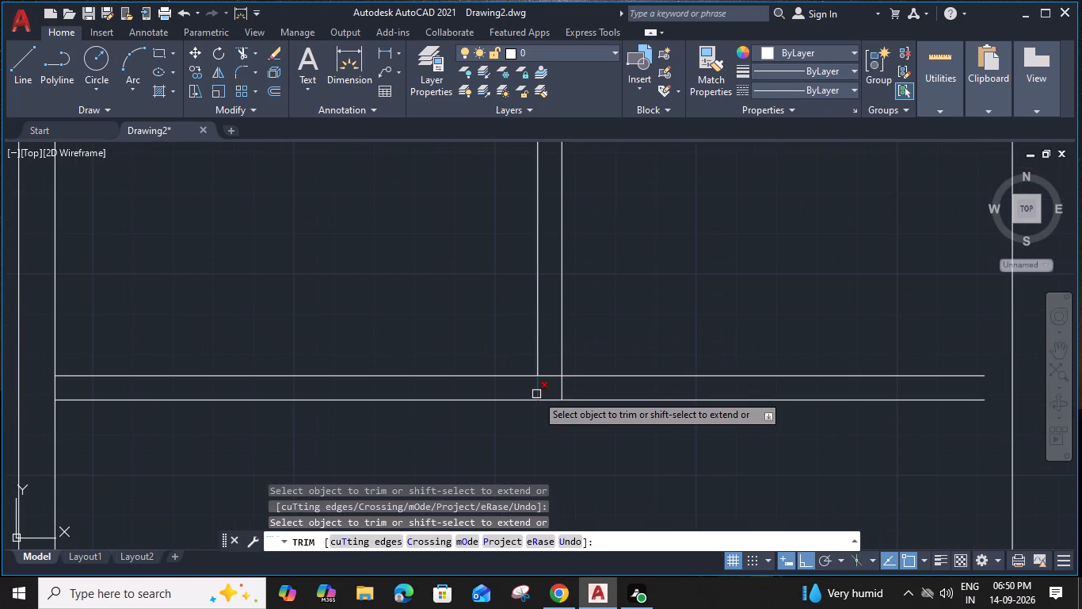
pyautogui.click(536, 394)
pyautogui.click(562, 393)
pyautogui.click(550, 377)
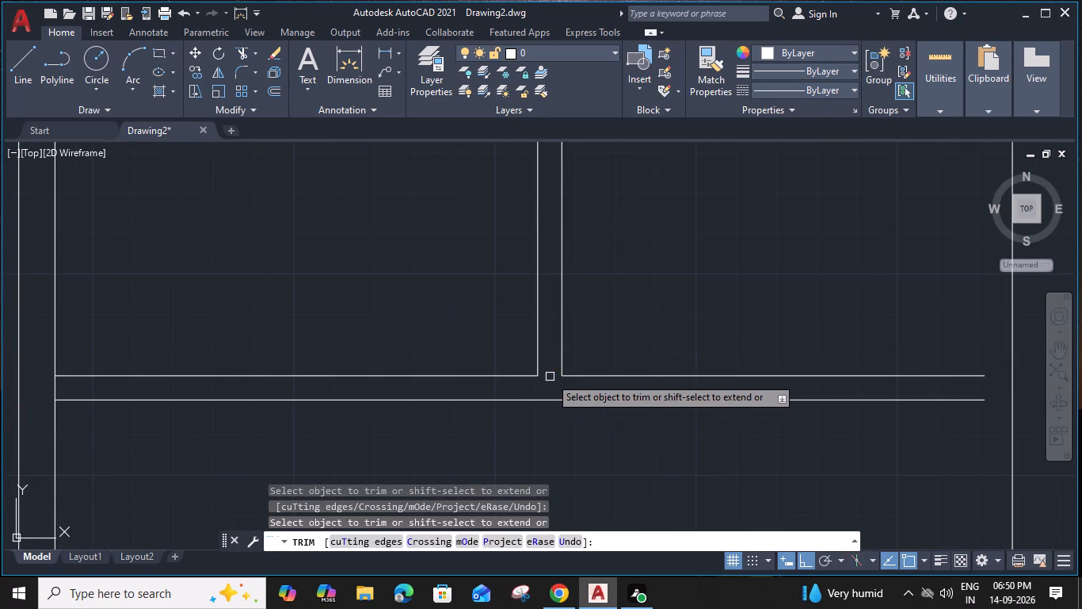
pyautogui.click(57, 389)
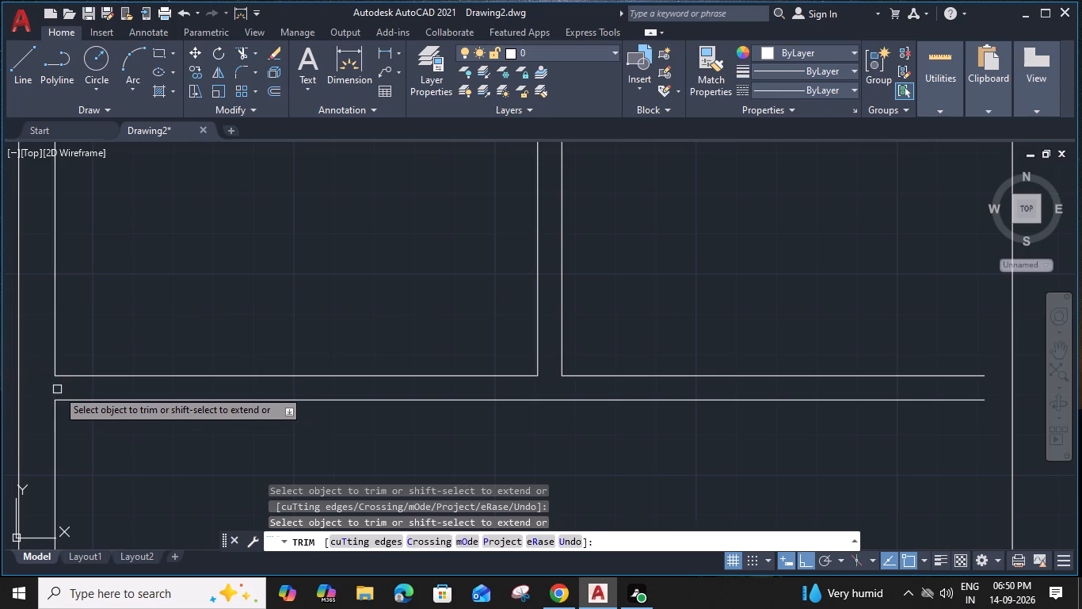
pyautogui.press('Escape')
# Measure the inside width and height of the upper-left room.
pyautogui.write('mea')
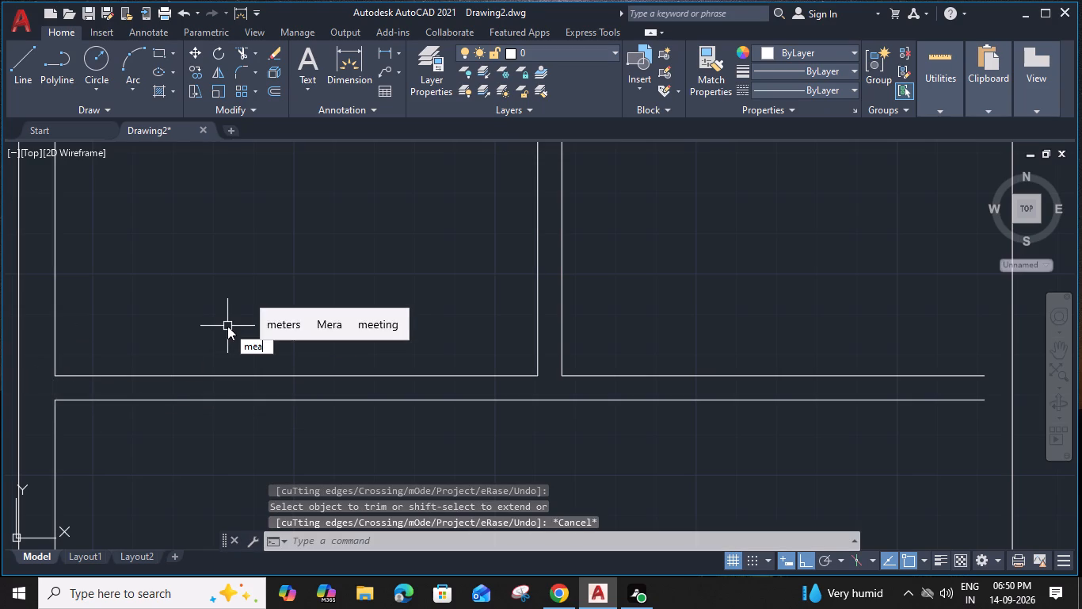
pyautogui.press('space')
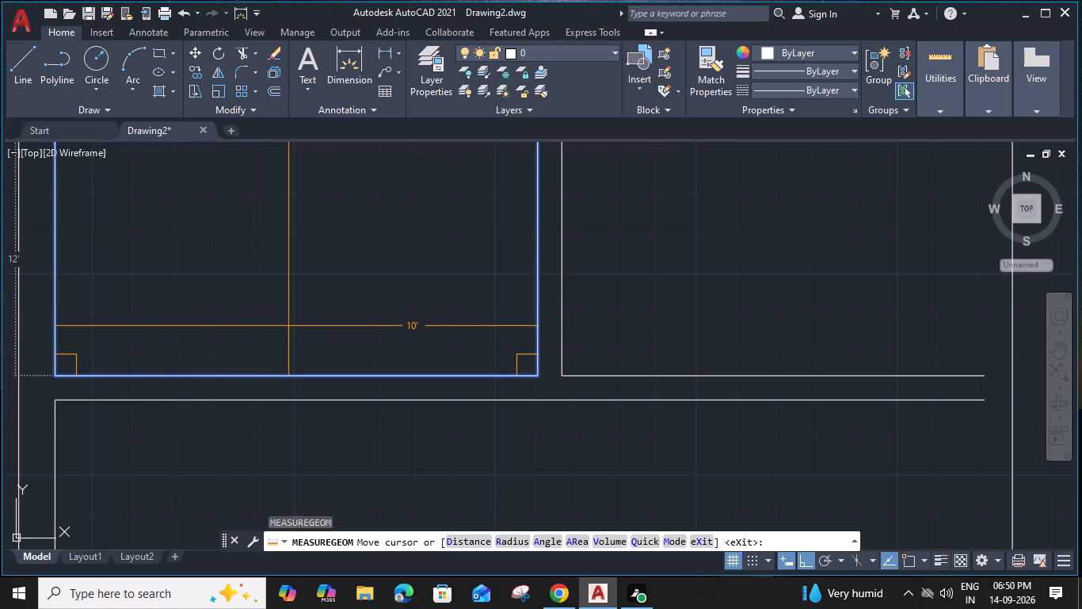
pyautogui.press('Escape')
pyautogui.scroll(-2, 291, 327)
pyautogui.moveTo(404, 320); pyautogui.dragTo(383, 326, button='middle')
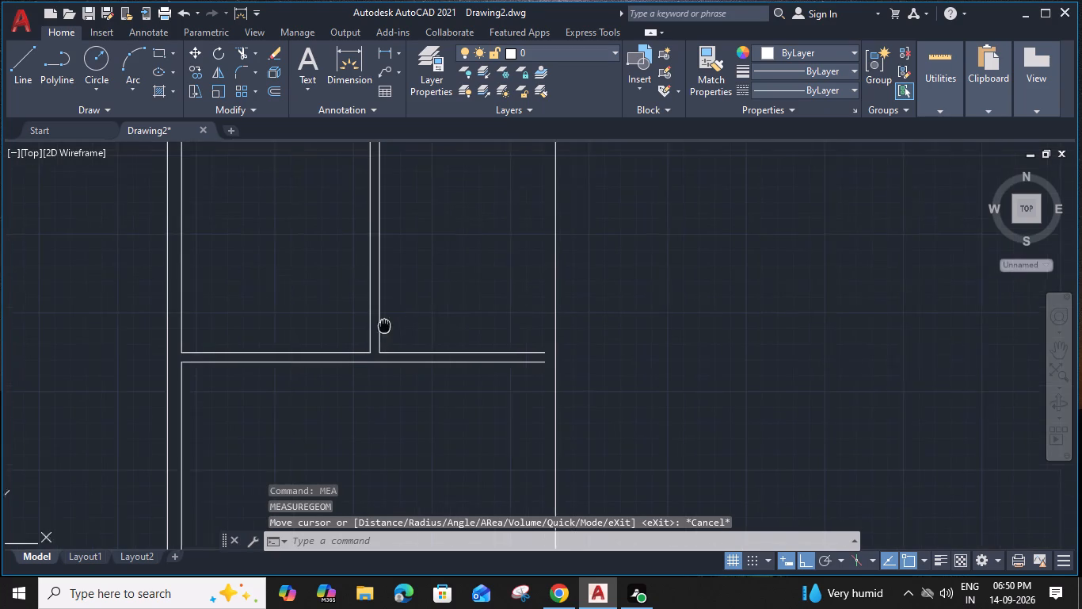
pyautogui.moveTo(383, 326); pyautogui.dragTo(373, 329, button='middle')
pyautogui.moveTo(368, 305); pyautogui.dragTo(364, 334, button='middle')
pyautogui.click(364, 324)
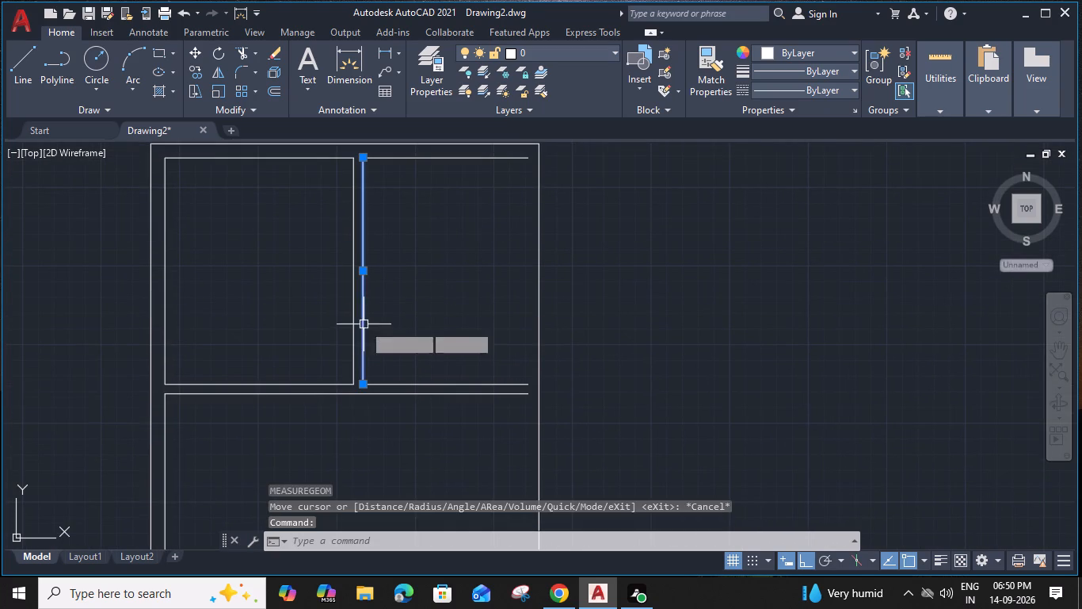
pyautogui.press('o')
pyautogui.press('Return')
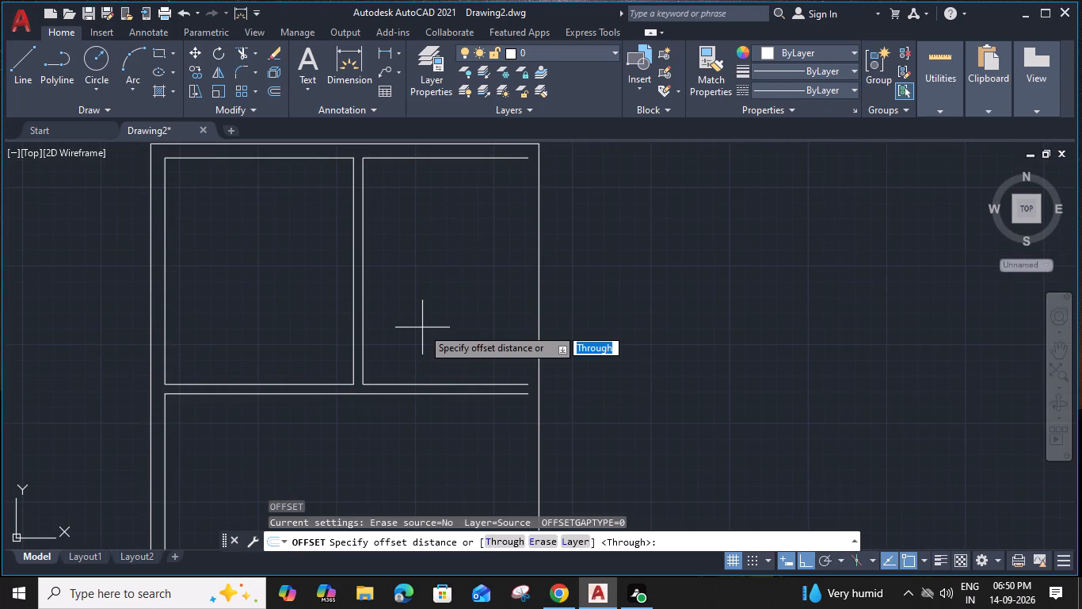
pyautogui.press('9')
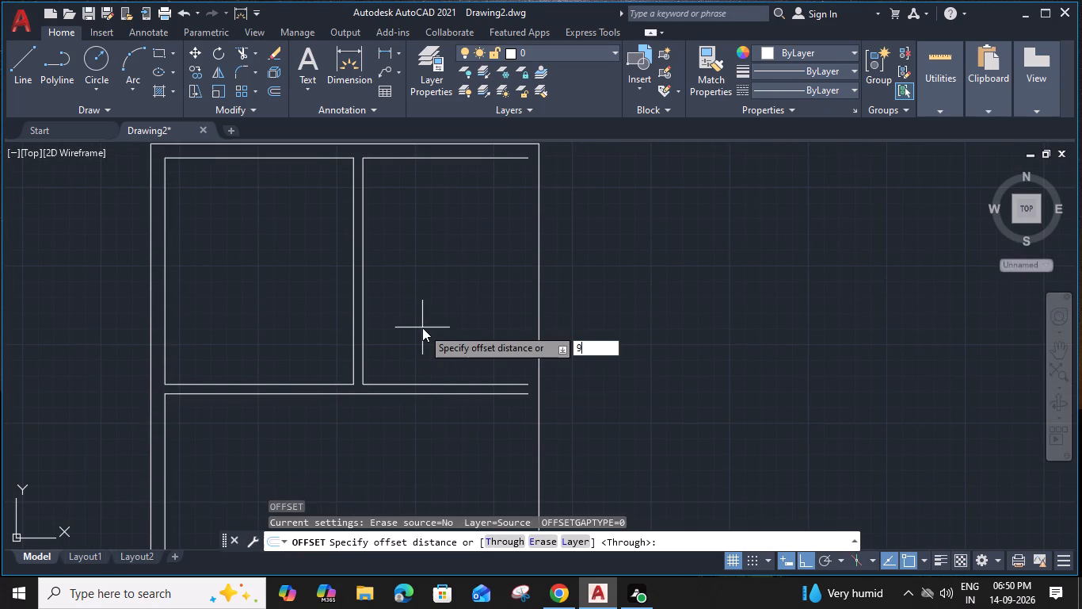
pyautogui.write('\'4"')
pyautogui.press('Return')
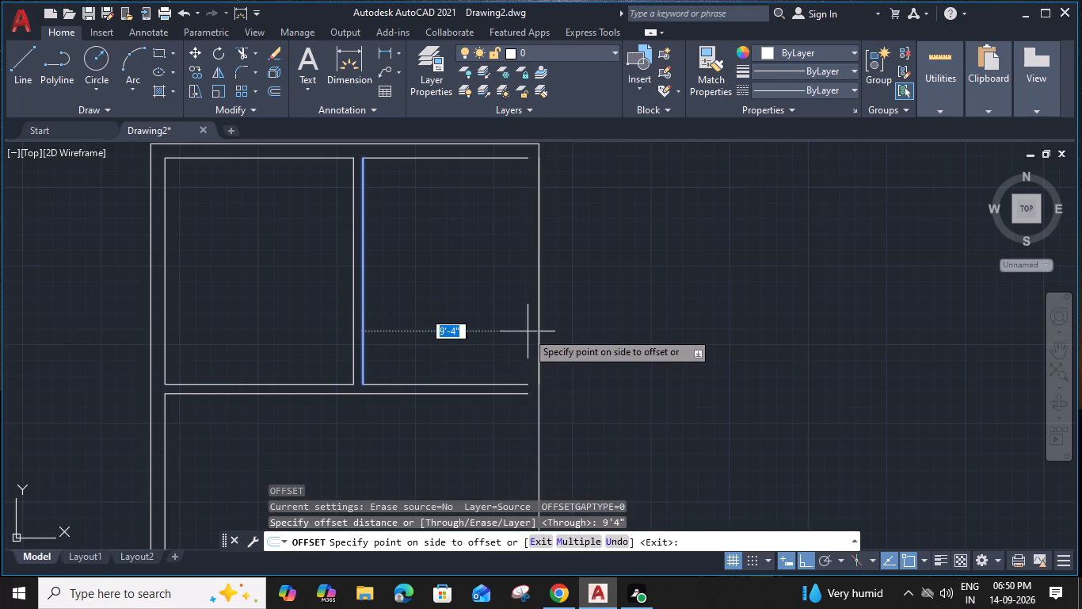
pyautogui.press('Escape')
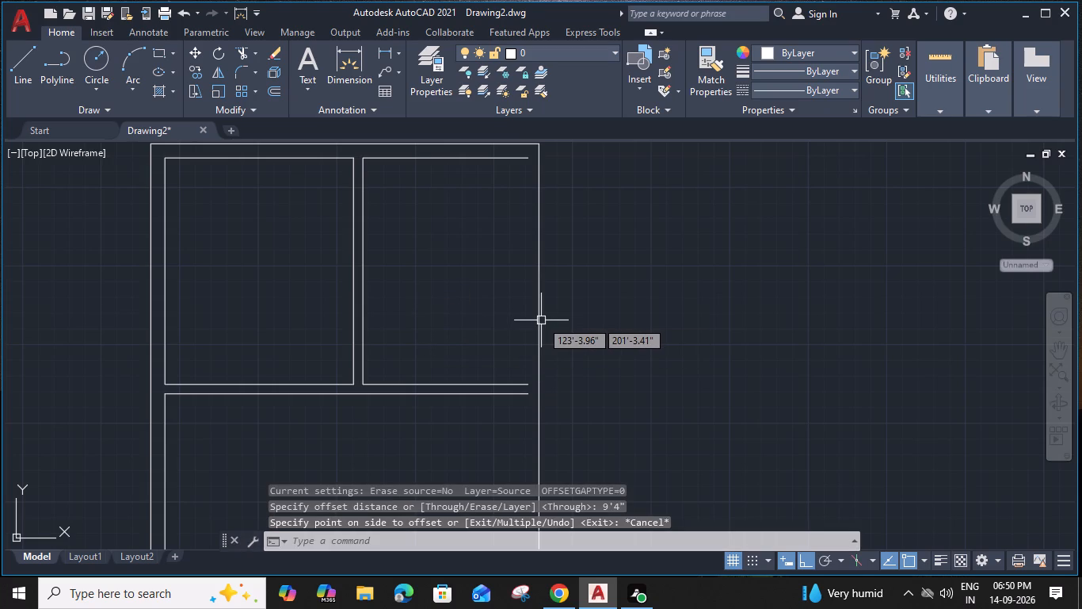
# Offset the right-hand wall's vertical line outward by 9".
pyautogui.click(541, 320)
pyautogui.press('o')
pyautogui.press('Return')
pyautogui.write('9"')
pyautogui.press('Return')
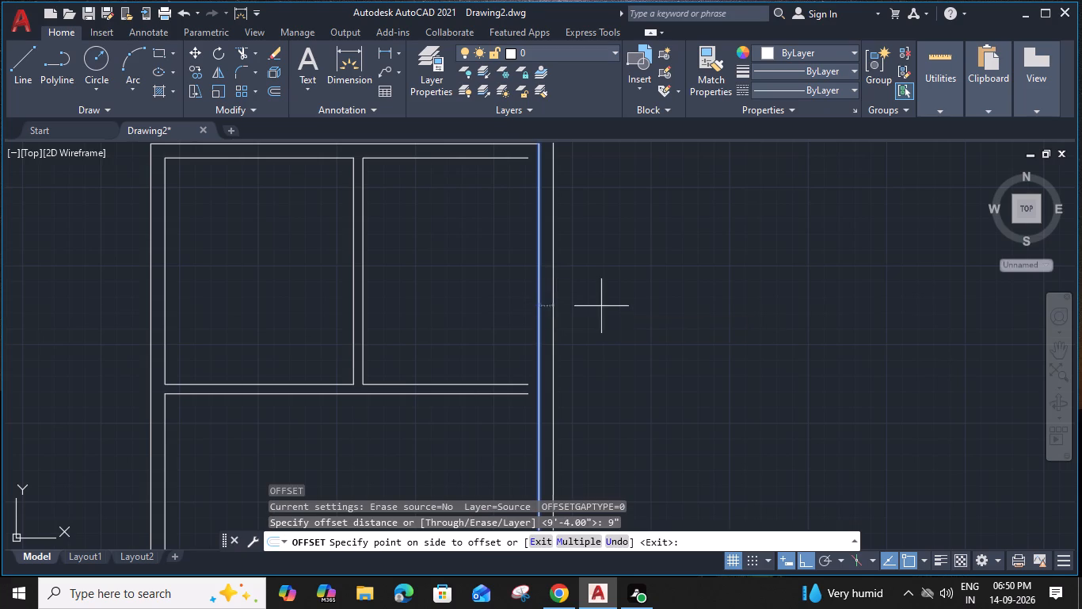
pyautogui.click(601, 306)
pyautogui.press('Escape')
# Extend both top wall lines to the right-hand wall lines and trim the inner vertical line within the top wall.
pyautogui.moveTo(601, 306); pyautogui.dragTo(589, 309, button='middle')
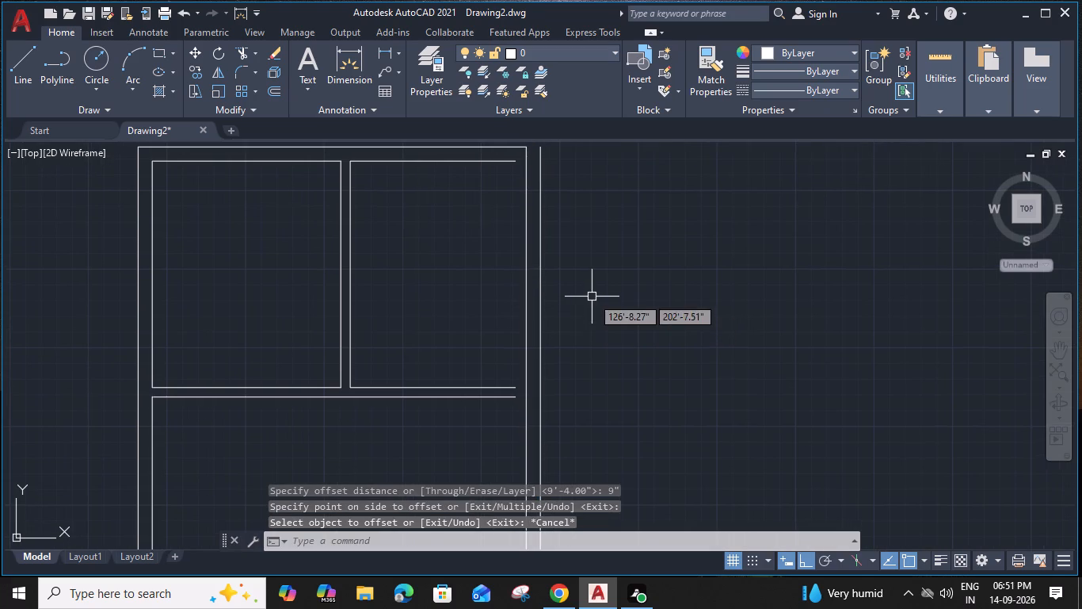
pyautogui.write('tr')
pyautogui.press('space')
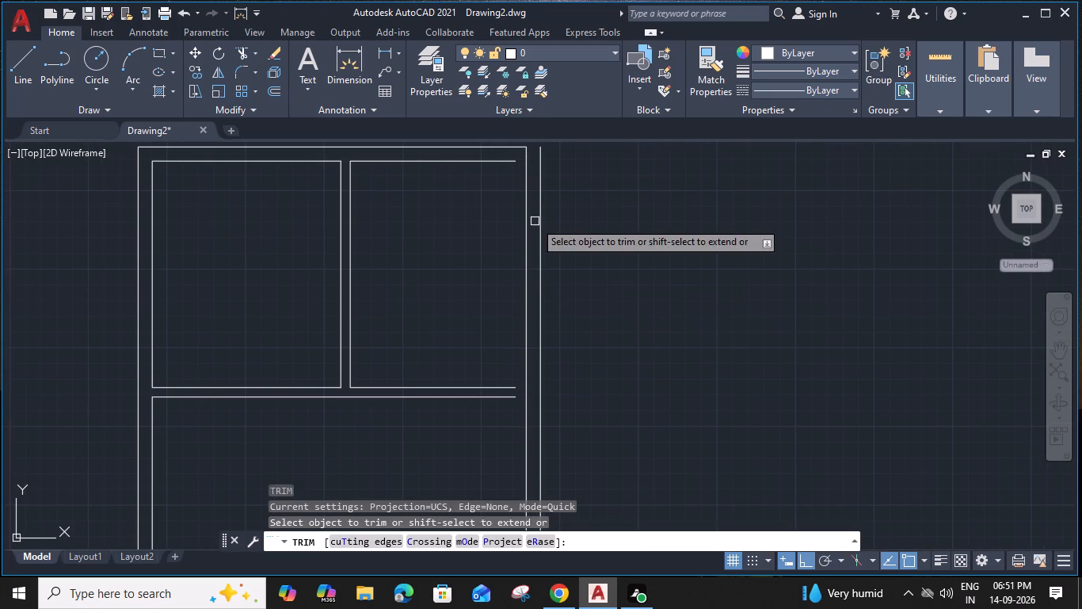
pyautogui.keyDown('shift'); pyautogui.click(504, 161); pyautogui.keyUp('shift')
pyautogui.moveTo(508, 198); pyautogui.dragTo(497, 252, button='middle')
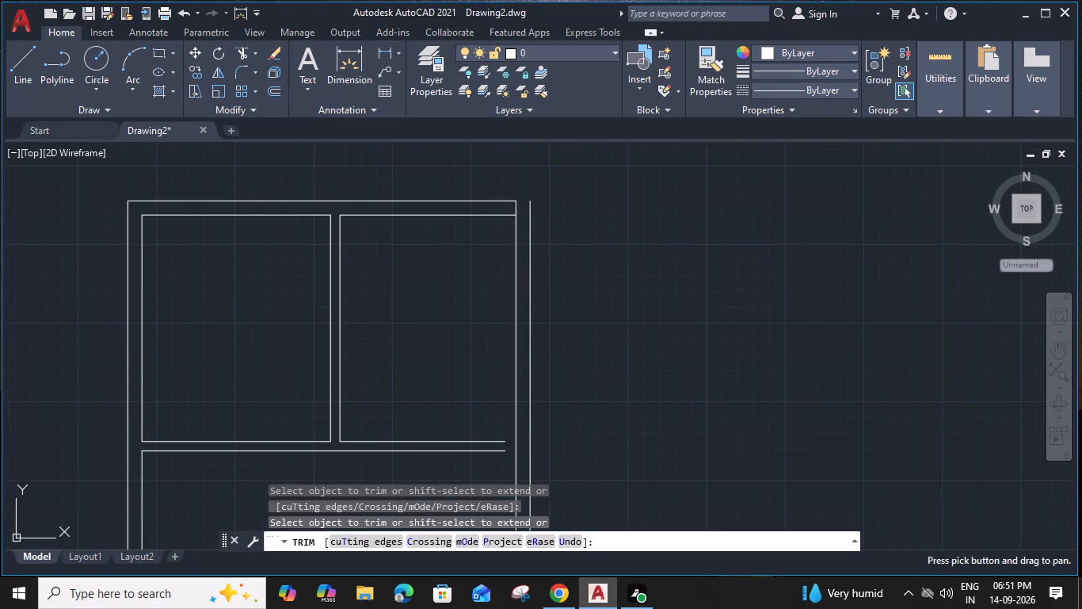
pyautogui.keyDown('shift'); pyautogui.click(491, 199); pyautogui.keyUp('shift')
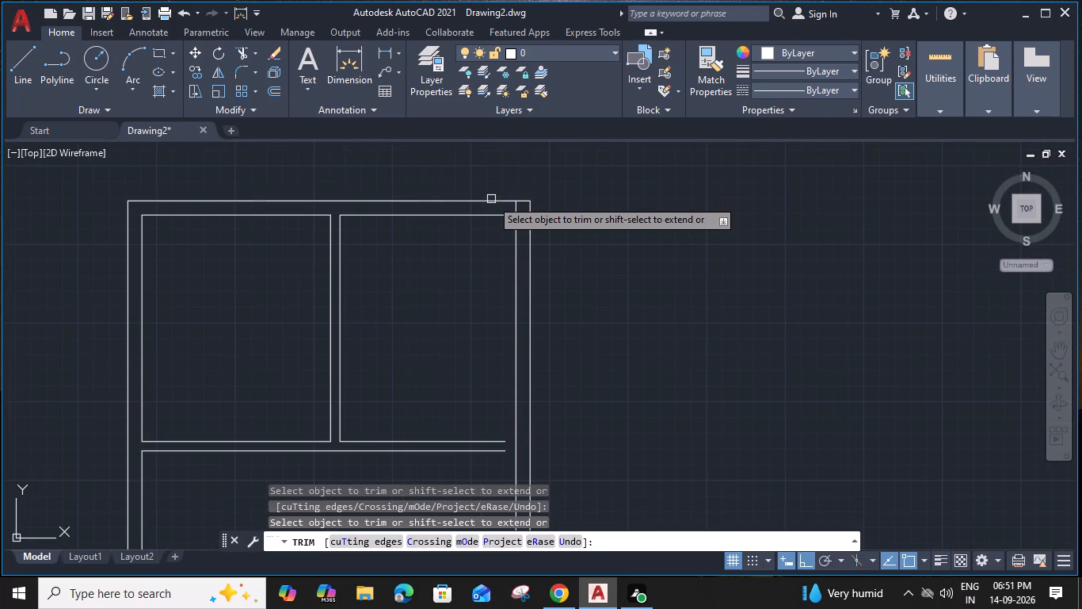
pyautogui.click(516, 207)
# Extend both horizontal partition lines to the right-hand wall's inner line and trim that line between them.
pyautogui.moveTo(448, 336); pyautogui.dragTo(486, 222, button='middle')
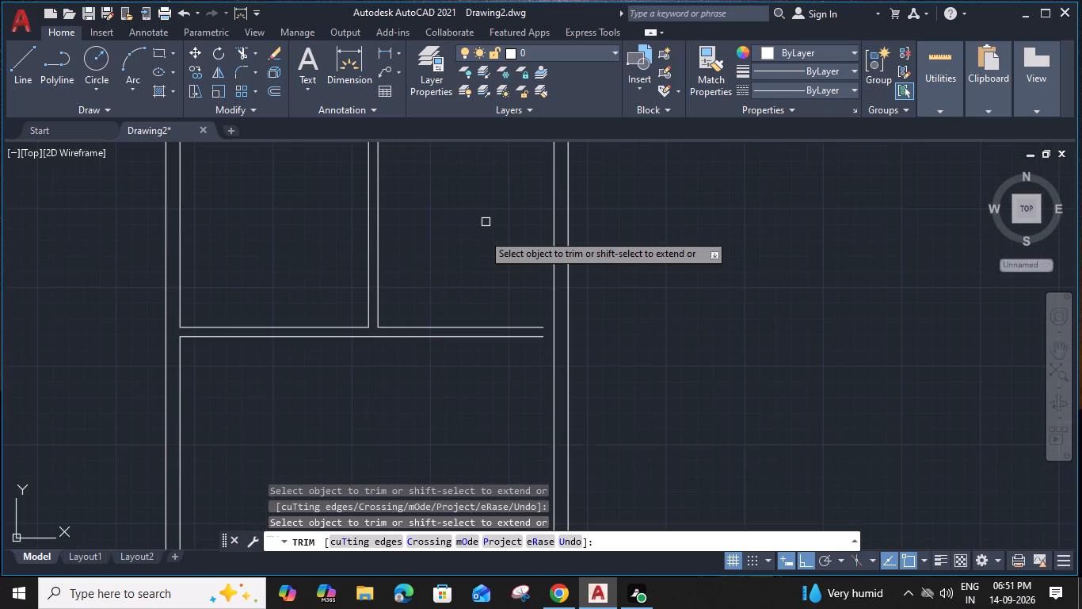
pyautogui.keyDown('shift'); pyautogui.click(513, 324); pyautogui.keyUp('shift')
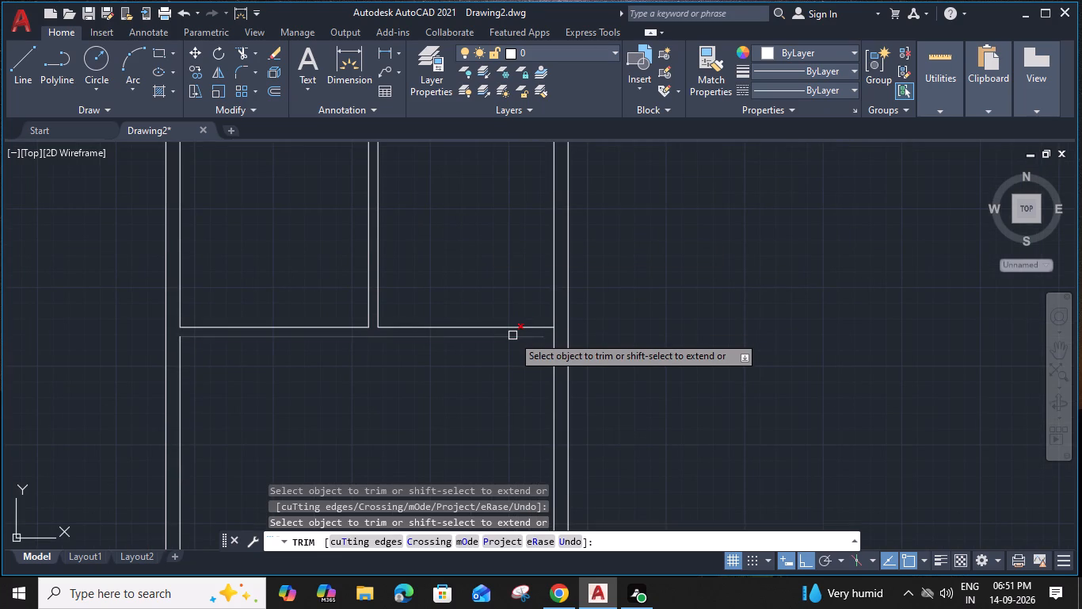
pyautogui.keyDown('shift'); pyautogui.click(512, 335); pyautogui.keyUp('shift')
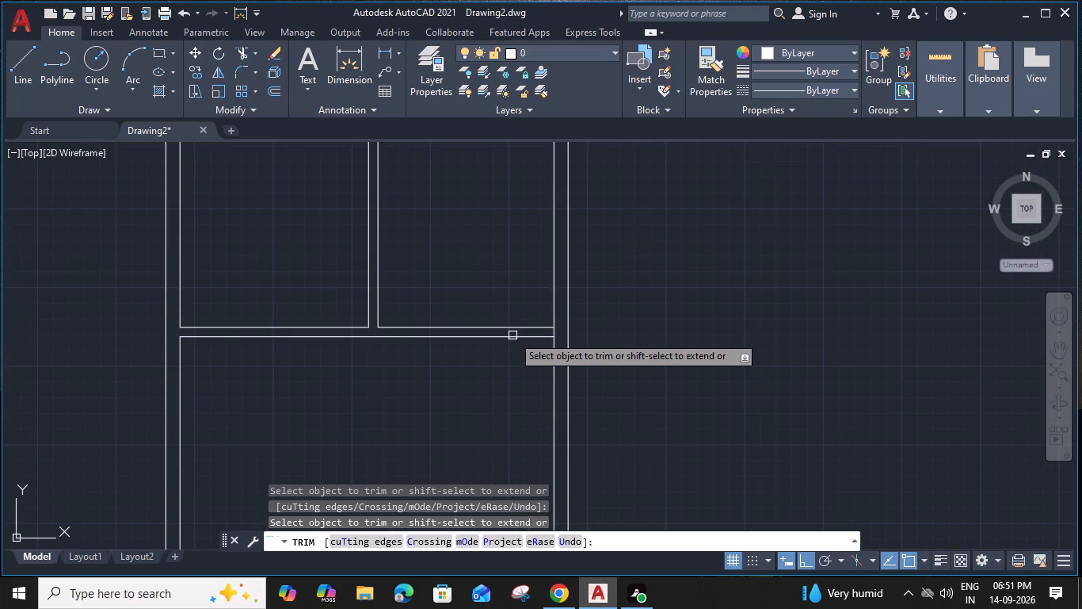
pyautogui.press('Escape')
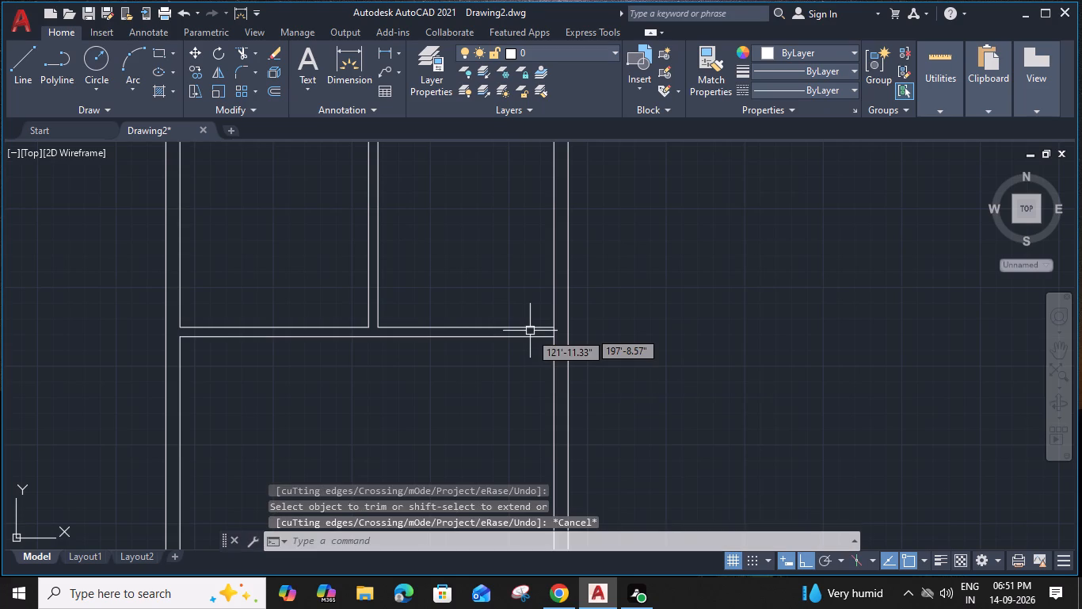
pyautogui.write('tr')
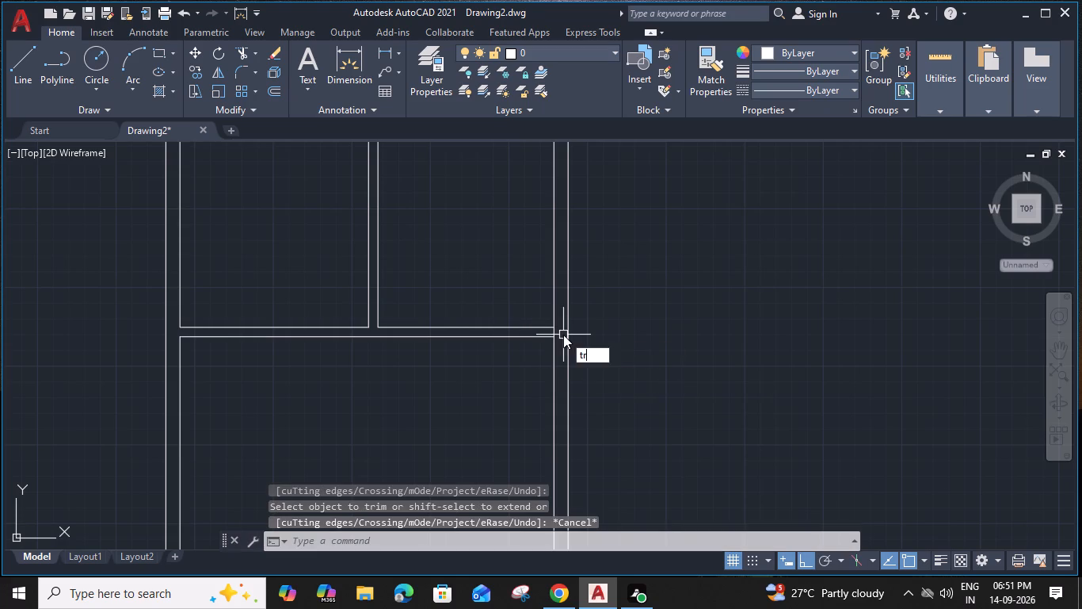
pyautogui.press('space')
pyautogui.scroll(3, 563, 335)
pyautogui.click(529, 327)
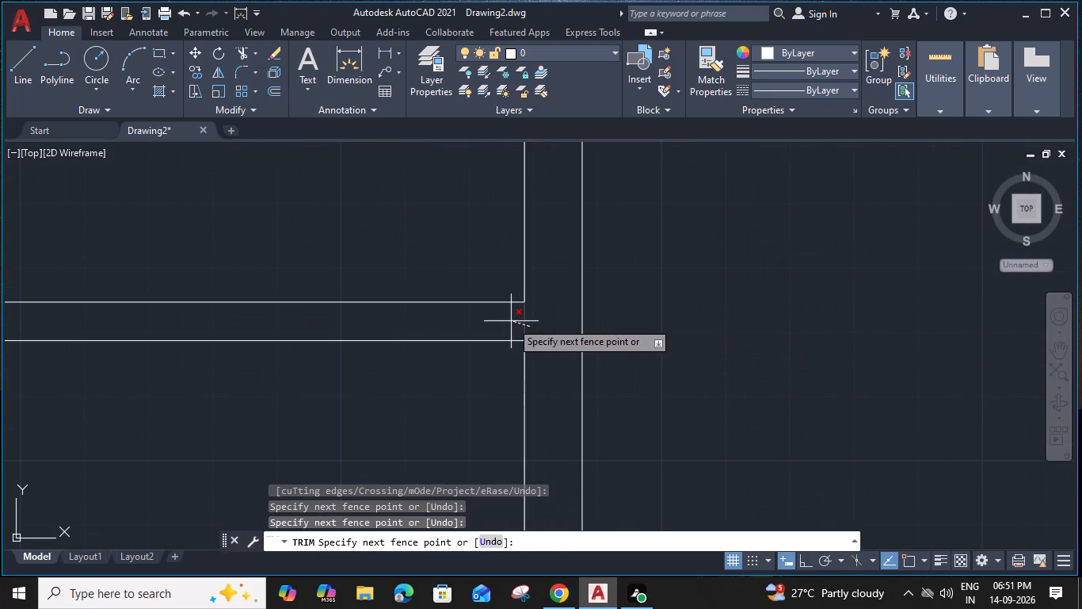
pyautogui.click(511, 321)
pyautogui.press('Escape')
# Offset the lower line of the horizontal partition 4'6" downward.
pyautogui.scroll(-2, 511, 321)
pyautogui.moveTo(455, 404); pyautogui.dragTo(558, 350, button='middle')
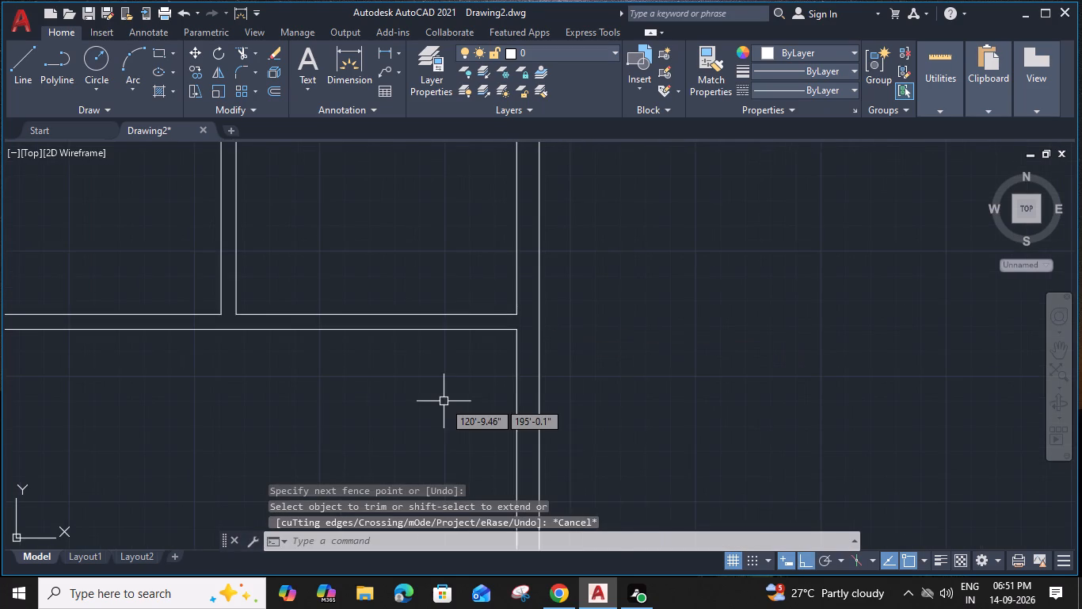
pyautogui.click(549, 278)
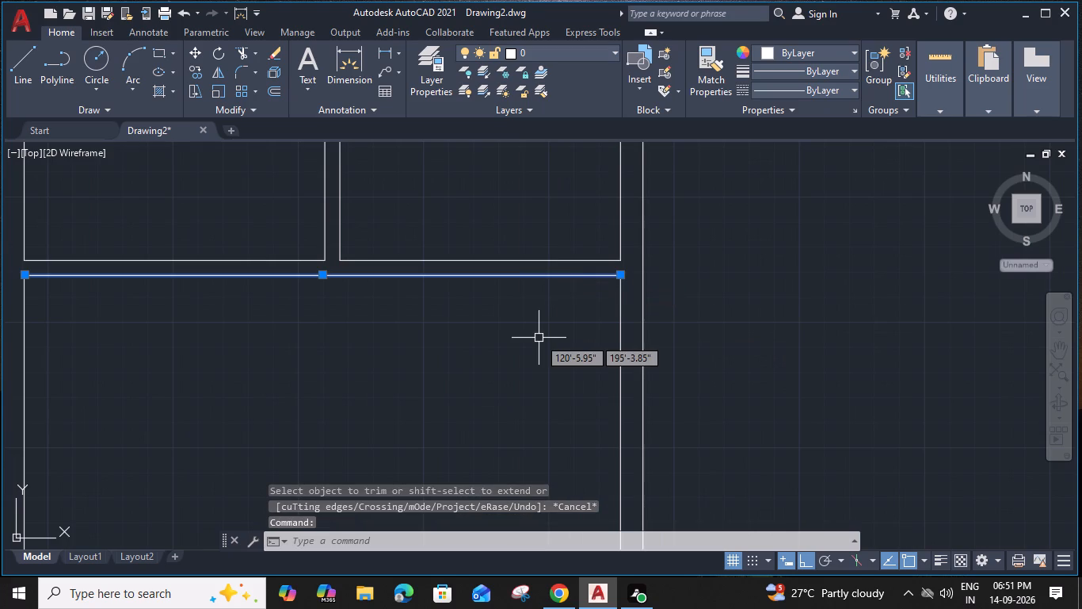
pyautogui.press('o')
pyautogui.press('Return')
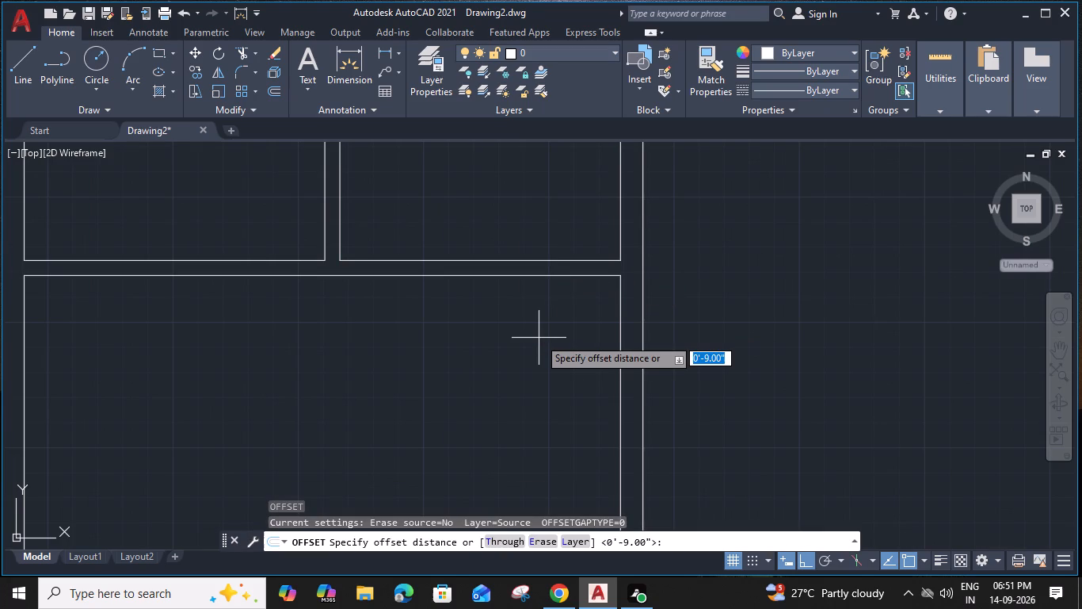
pyautogui.write('4\'6"')
pyautogui.press('Return')
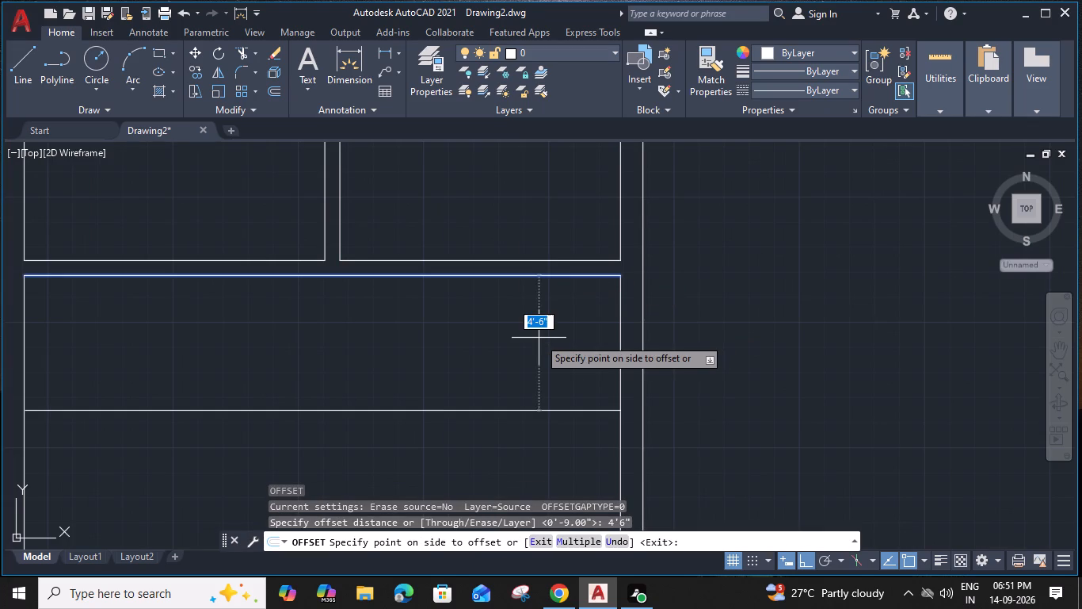
pyautogui.click(539, 338)
# Offset the inner line of the right-hand wall 6' inward, to the left.
pyautogui.click(619, 331)
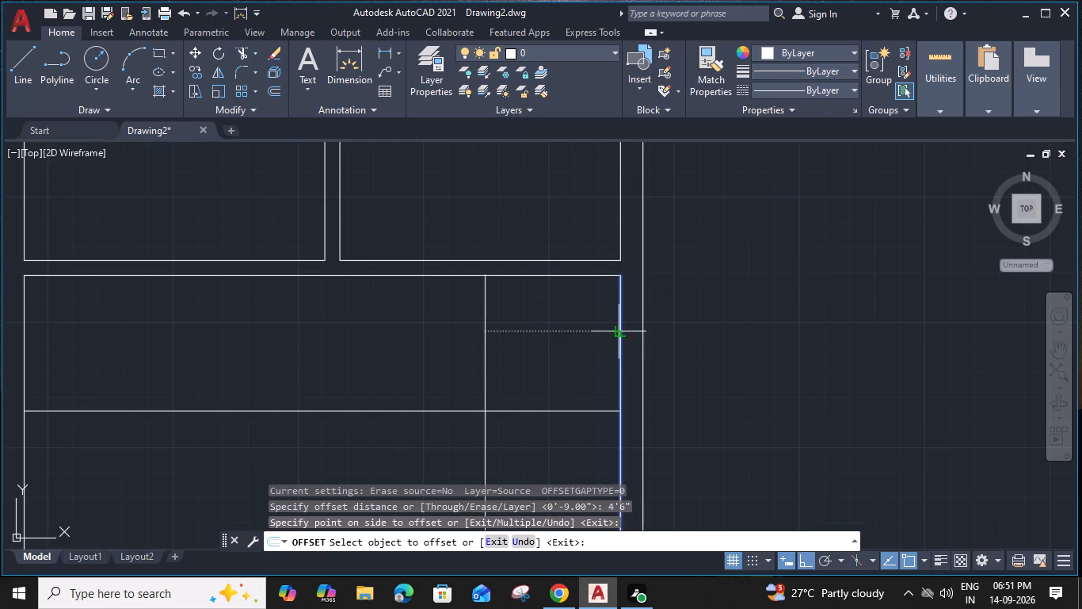
pyautogui.write("6'")
pyautogui.press('Return')
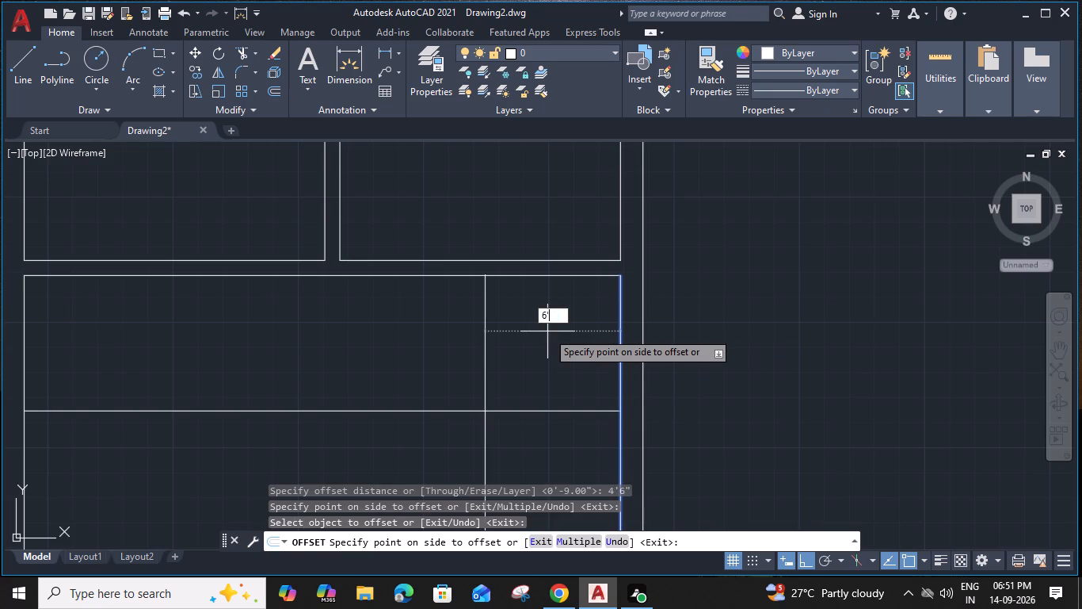
# Offset the new horizontal line 6" downward and the new vertical line 6" to the left for the partition thickness.
pyautogui.moveTo(544, 366); pyautogui.dragTo(578, 285, button='middle')
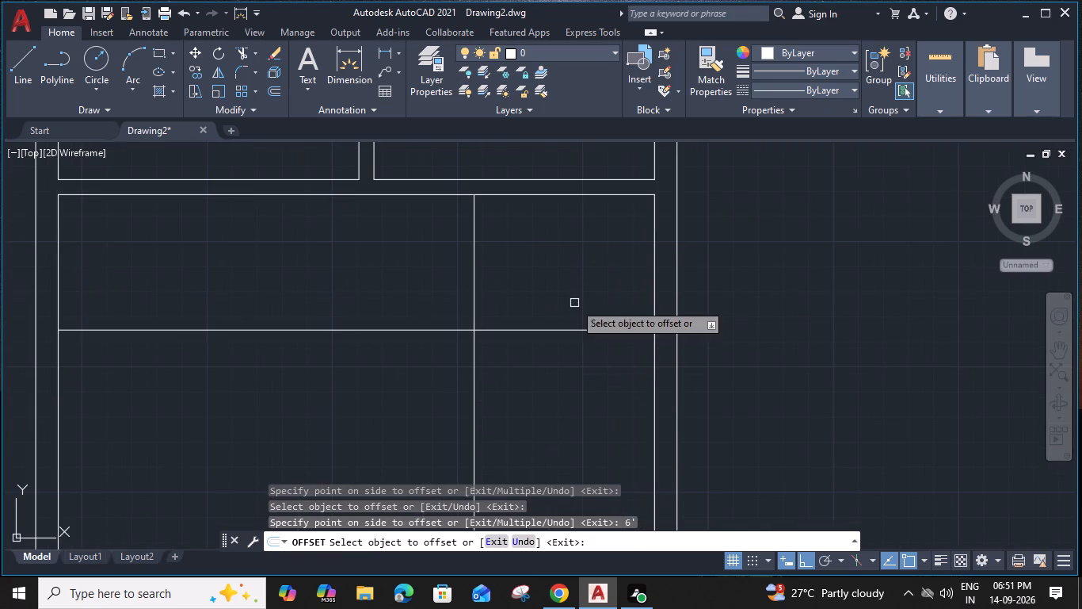
pyautogui.click(575, 327)
pyautogui.write('6"')
pyautogui.press('Return')
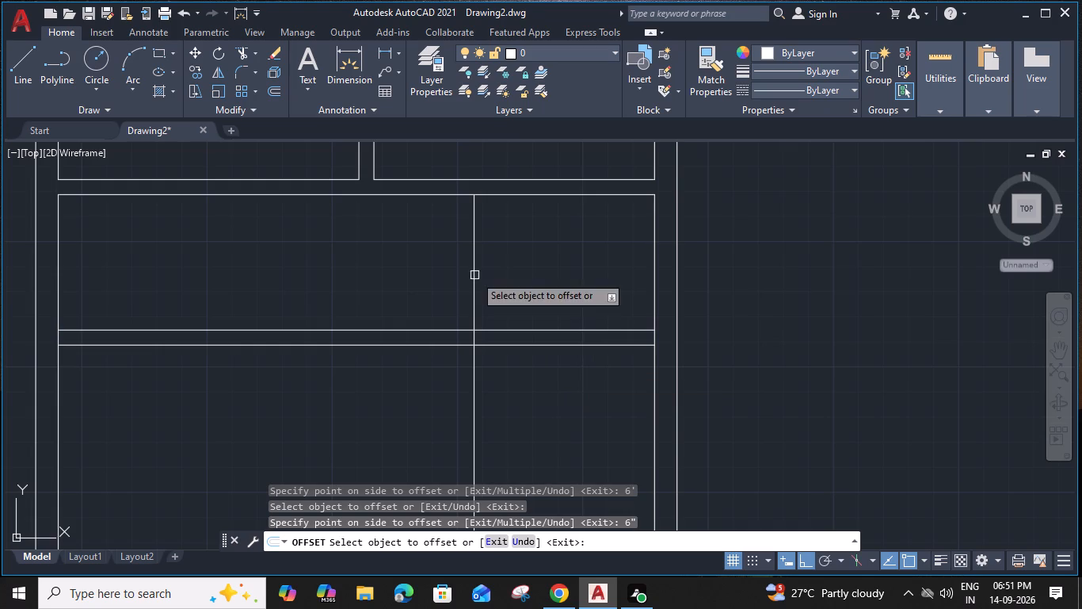
pyautogui.click(474, 275)
pyautogui.write('6"')
pyautogui.press('Return')
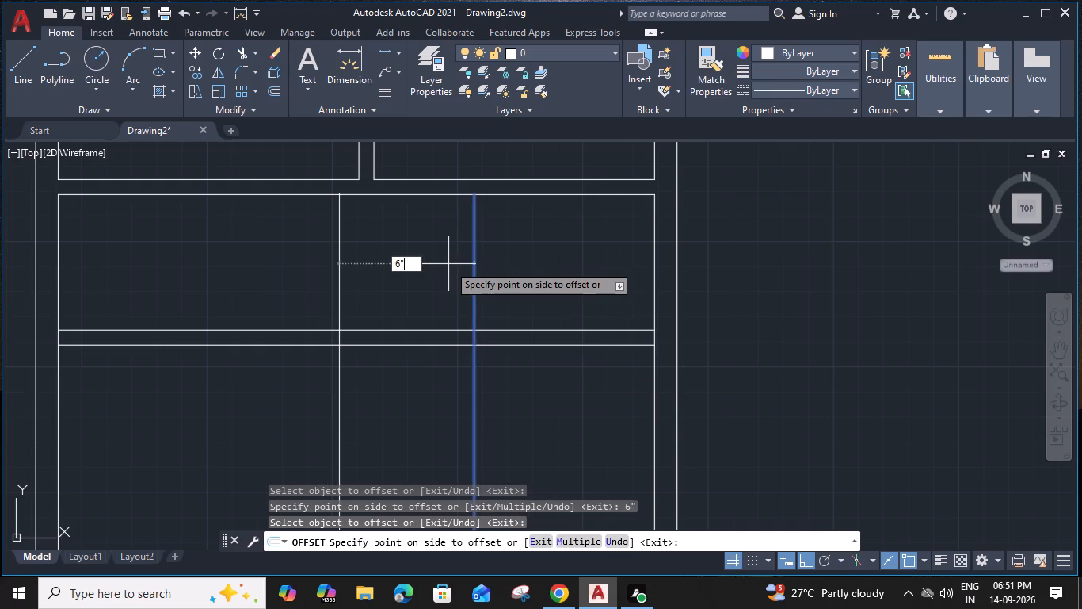
pyautogui.moveTo(448, 264); pyautogui.dragTo(465, 260, button='middle')
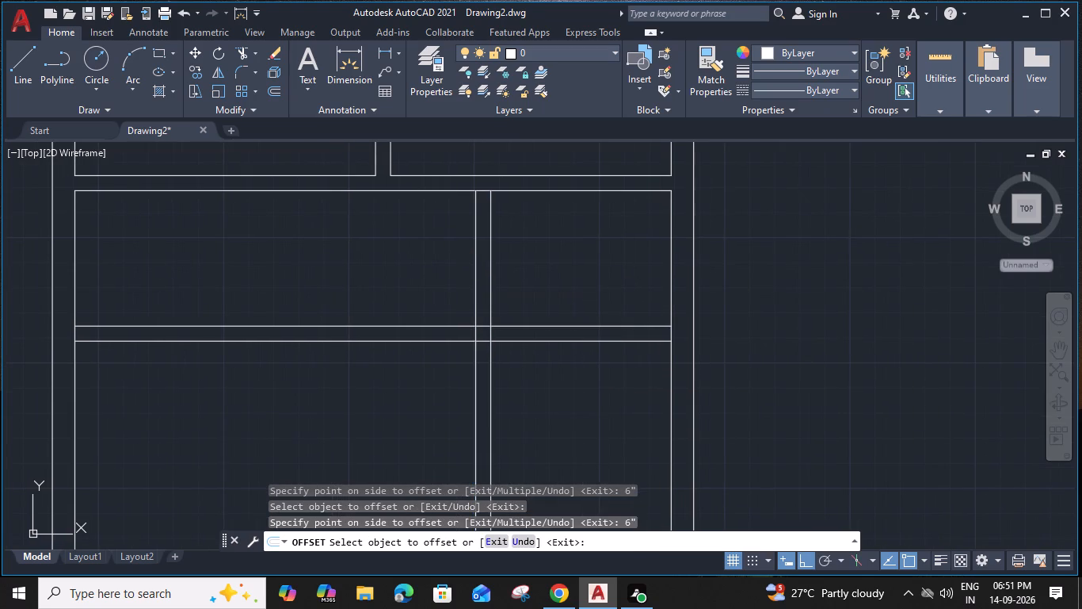
pyautogui.press('Escape')
# Trim the new horizontal lines left of the new vertical partition and the vertical lines below the new horizontal partition.
pyautogui.write('tr')
pyautogui.press('space')
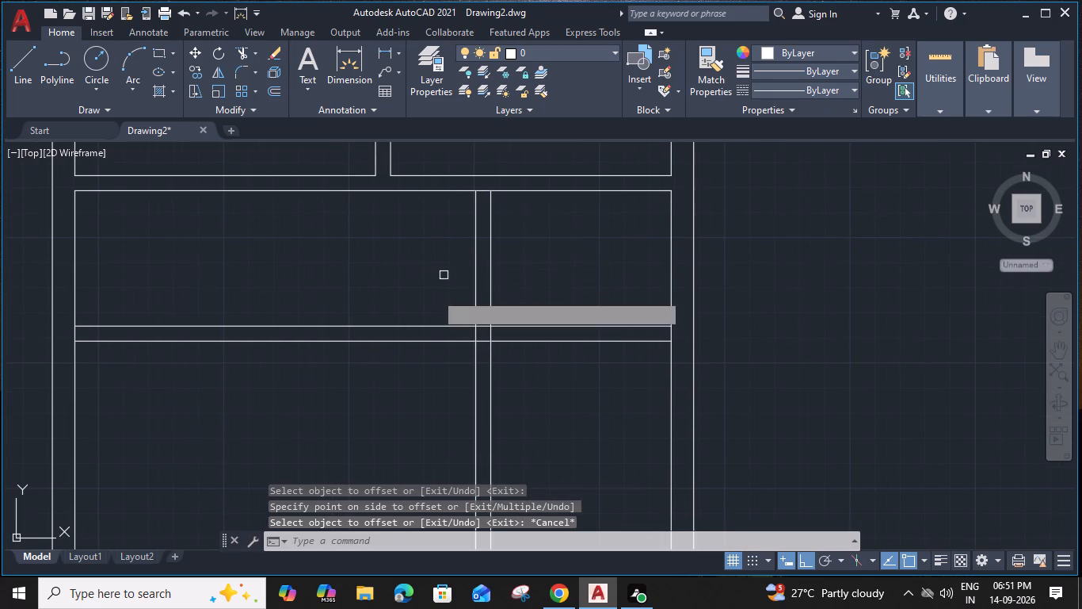
pyautogui.click(405, 312)
pyautogui.click(520, 446)
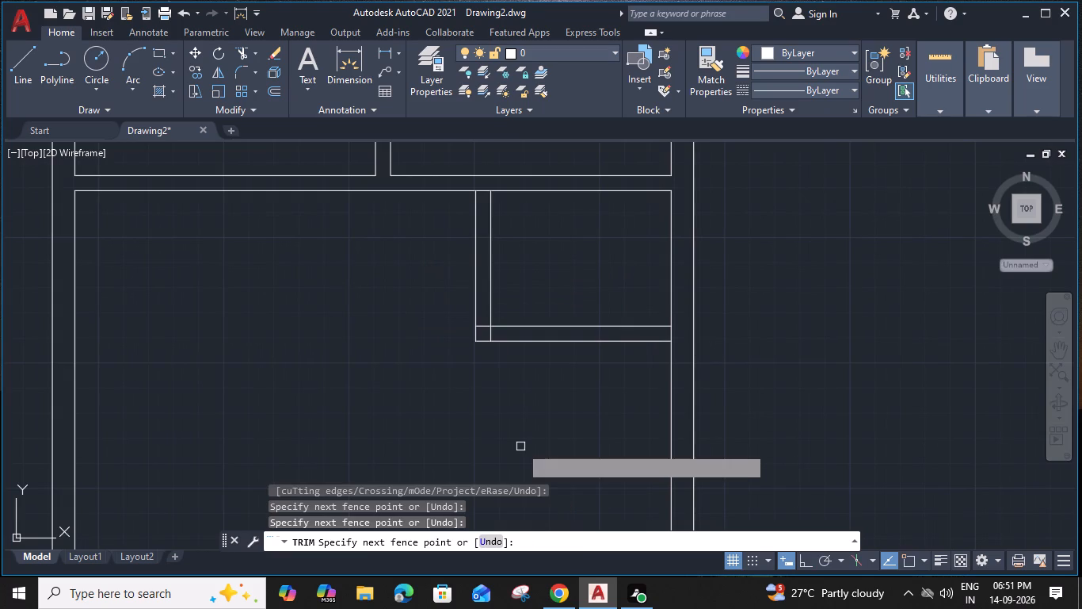
# Trim the leftover line pieces at the small room's outer corner and where its partitions meet the right-hand wall and upper horizontal partition.
pyautogui.scroll(2, 487, 323)
pyautogui.click(473, 330)
pyautogui.click(490, 344)
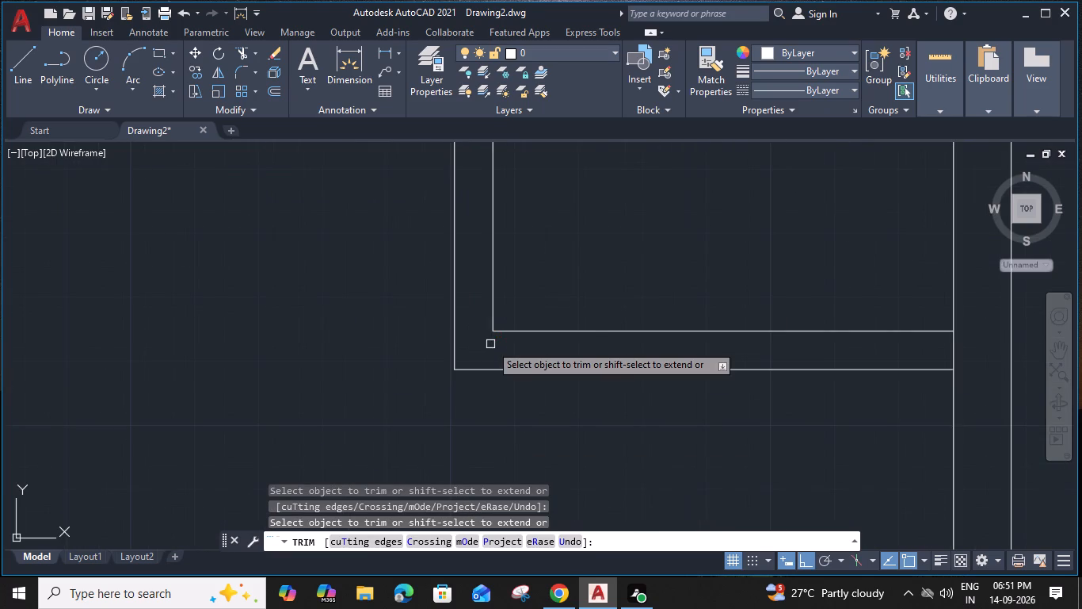
pyautogui.scroll(-1, 590, 358)
pyautogui.click(815, 358)
pyautogui.moveTo(727, 298); pyautogui.dragTo(627, 354, button='middle')
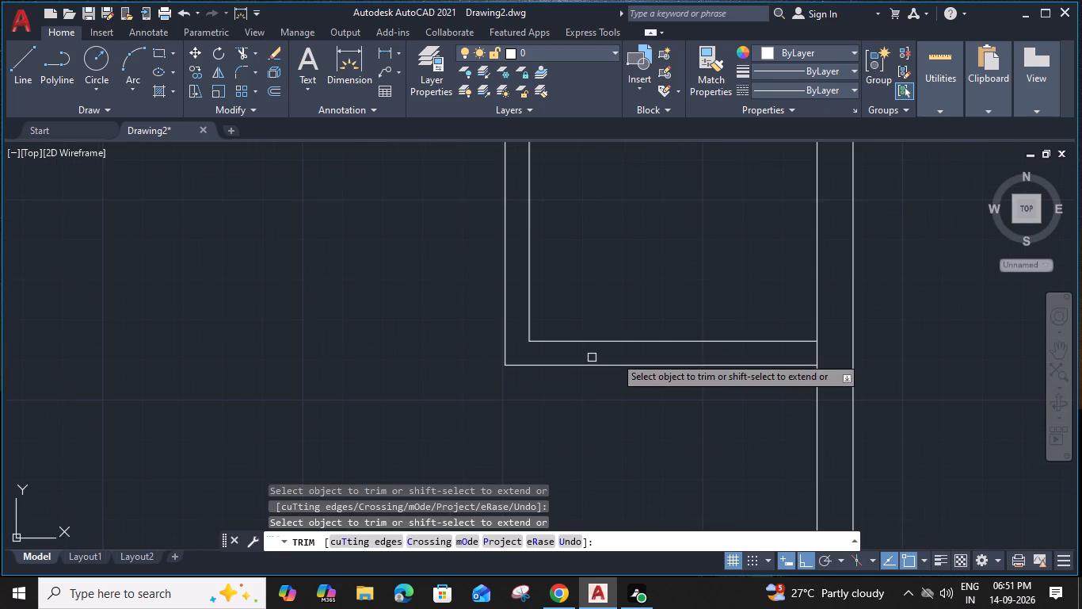
pyautogui.moveTo(627, 354); pyautogui.dragTo(672, 450, button='middle')
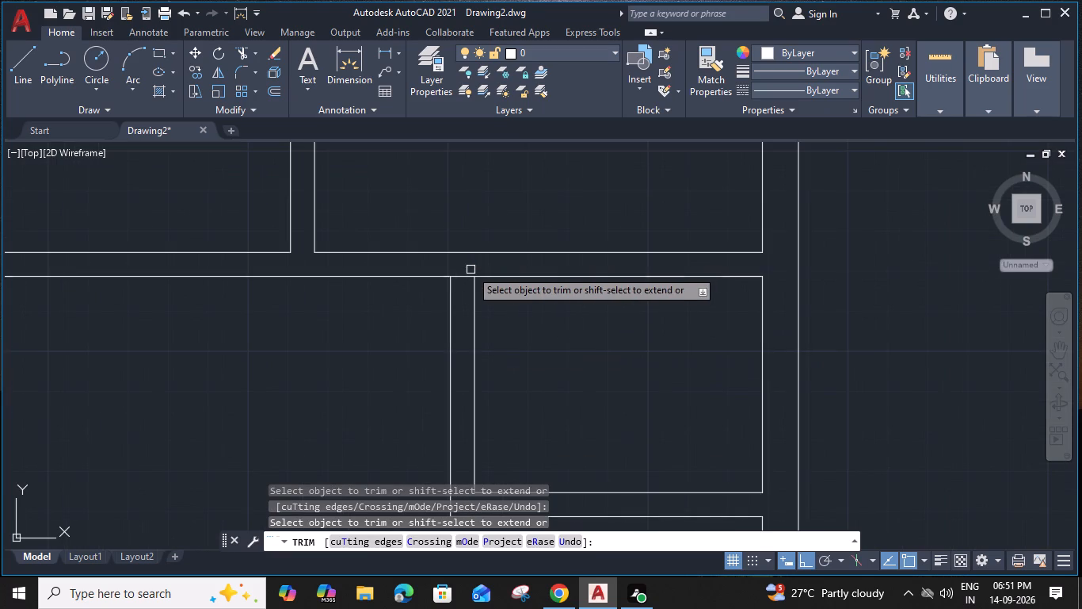
pyautogui.click(460, 276)
pyautogui.press('Escape')
pyautogui.scroll(-2, 542, 330)
pyautogui.moveTo(546, 333); pyautogui.dragTo(557, 329, button='middle')
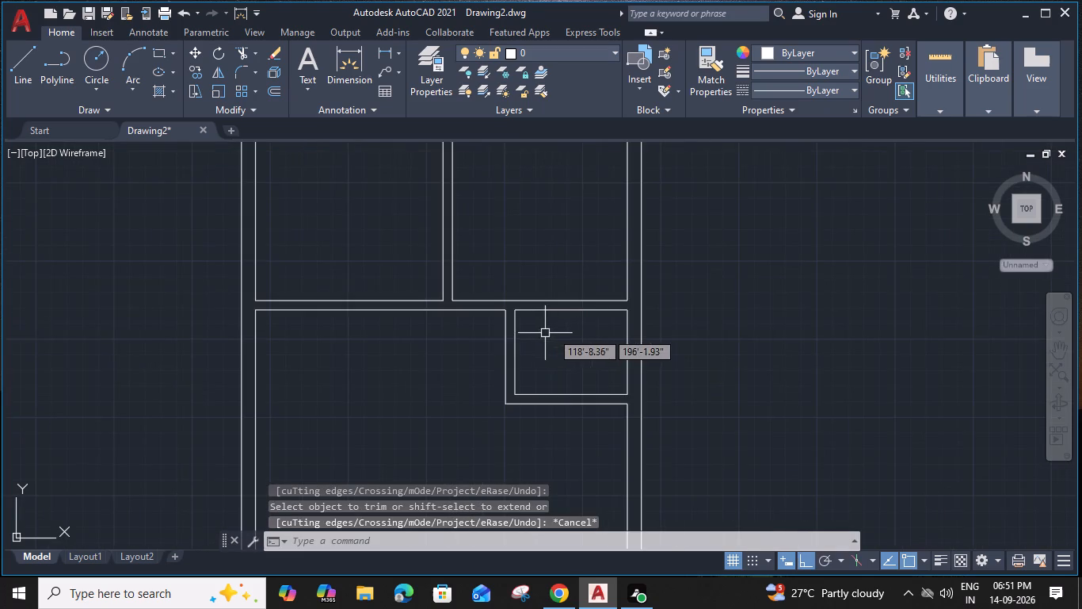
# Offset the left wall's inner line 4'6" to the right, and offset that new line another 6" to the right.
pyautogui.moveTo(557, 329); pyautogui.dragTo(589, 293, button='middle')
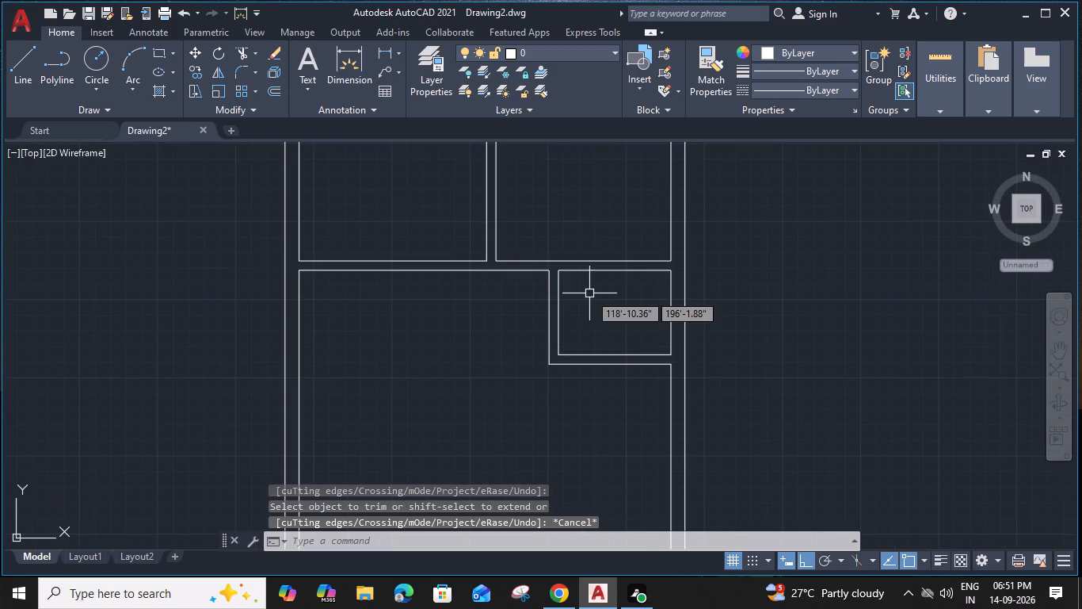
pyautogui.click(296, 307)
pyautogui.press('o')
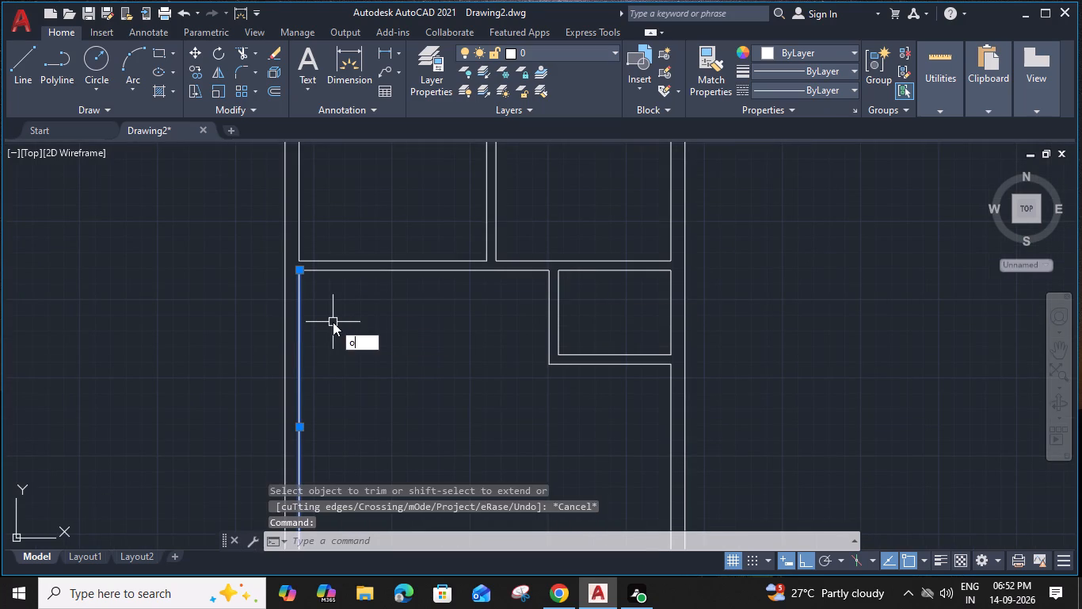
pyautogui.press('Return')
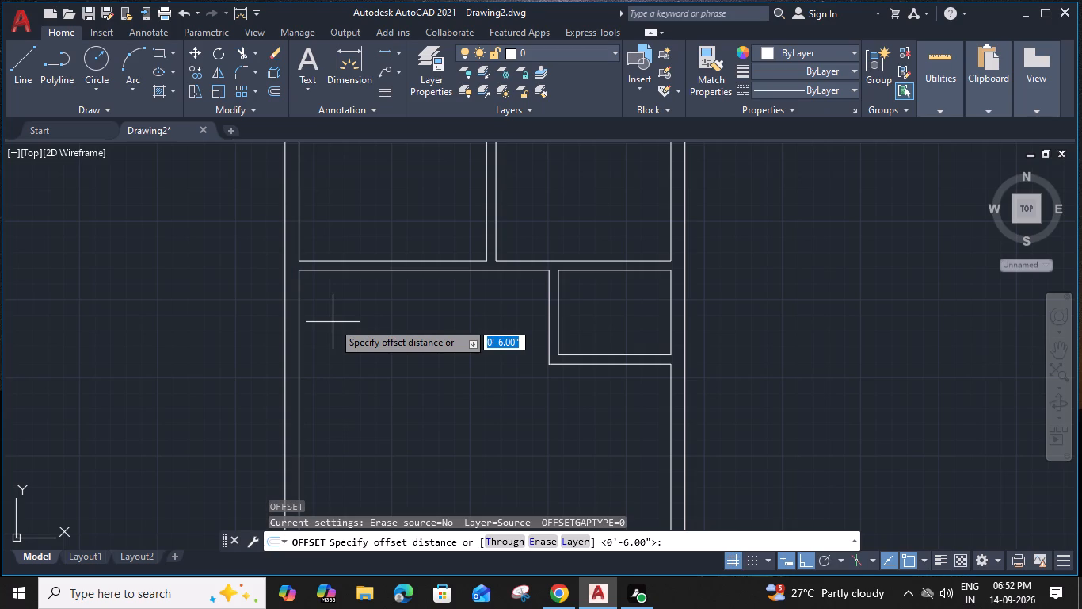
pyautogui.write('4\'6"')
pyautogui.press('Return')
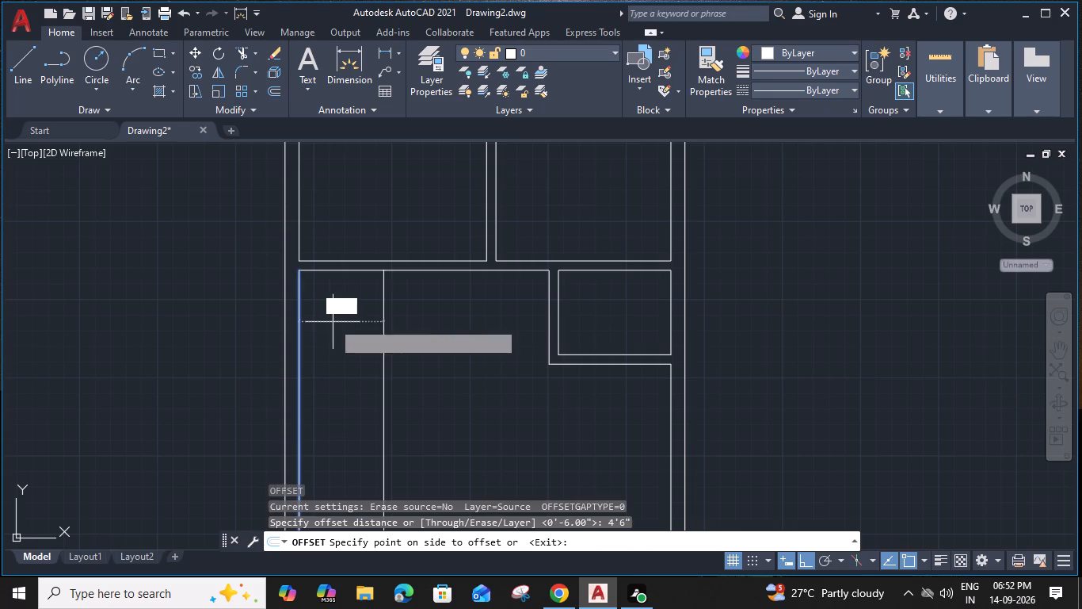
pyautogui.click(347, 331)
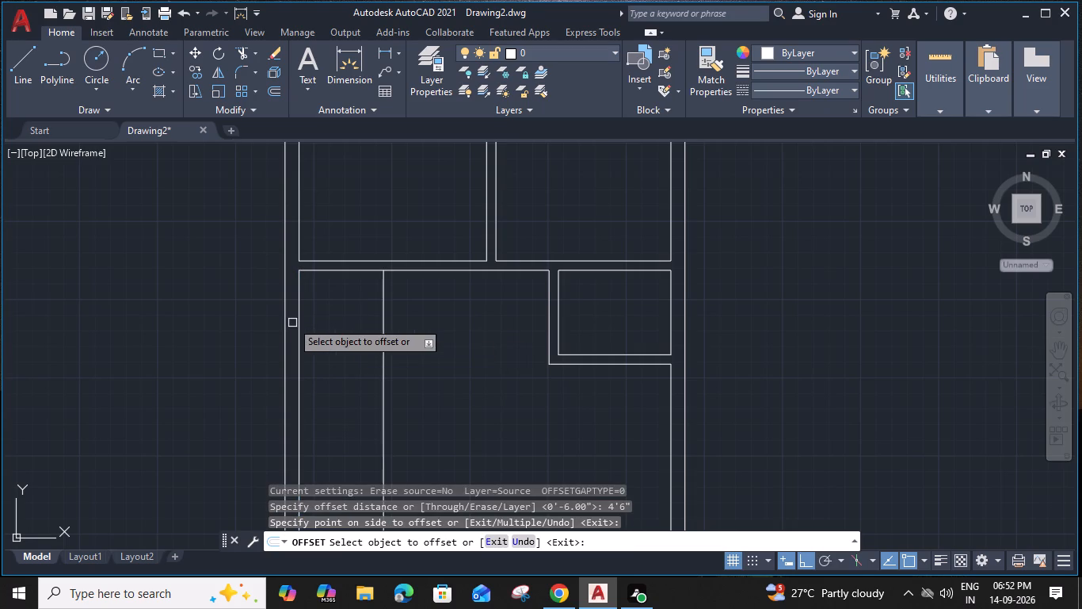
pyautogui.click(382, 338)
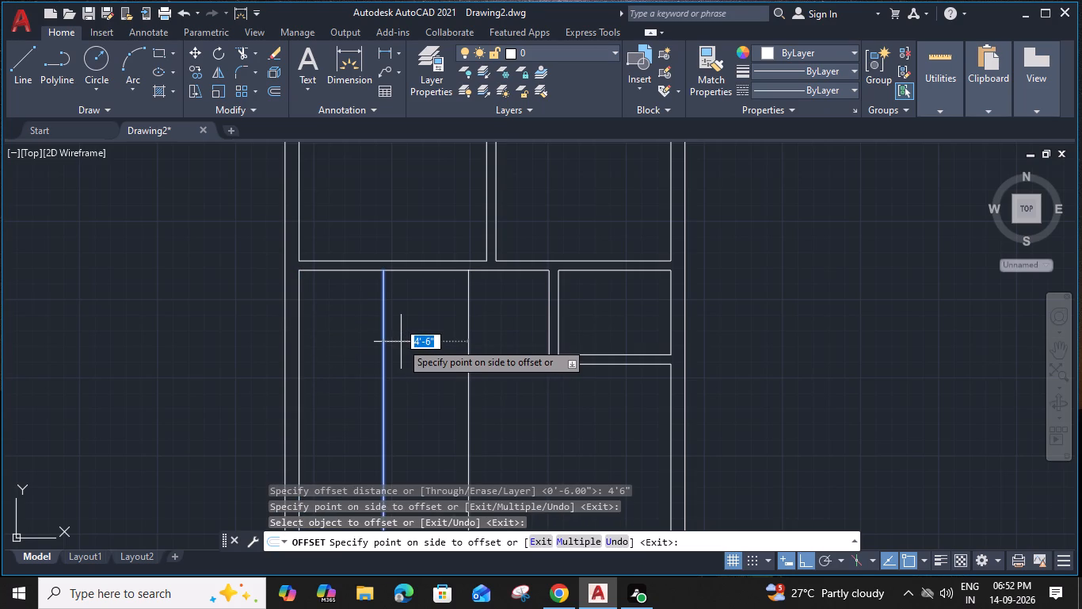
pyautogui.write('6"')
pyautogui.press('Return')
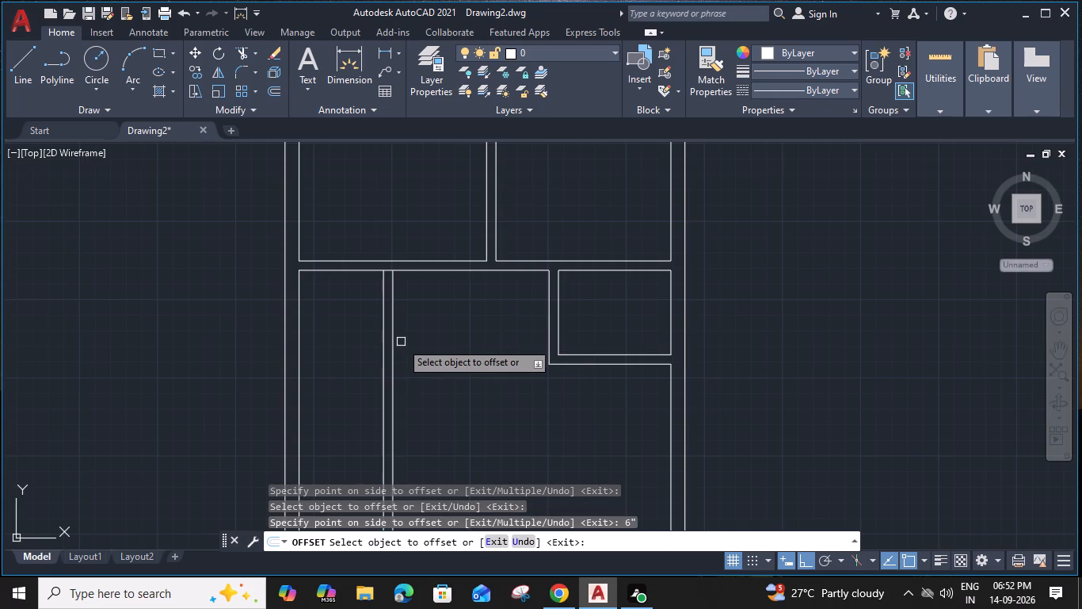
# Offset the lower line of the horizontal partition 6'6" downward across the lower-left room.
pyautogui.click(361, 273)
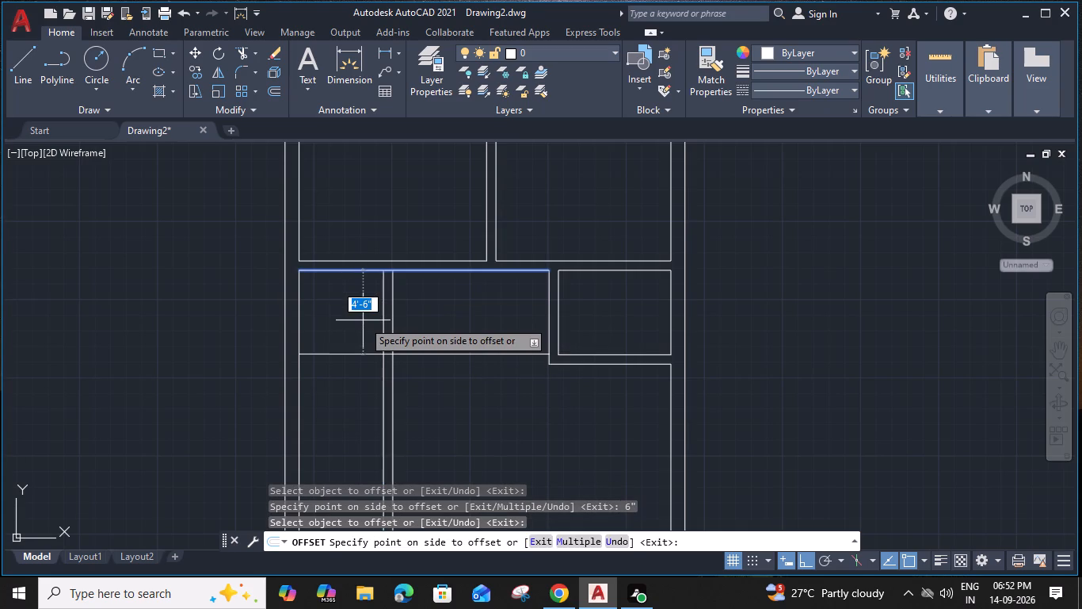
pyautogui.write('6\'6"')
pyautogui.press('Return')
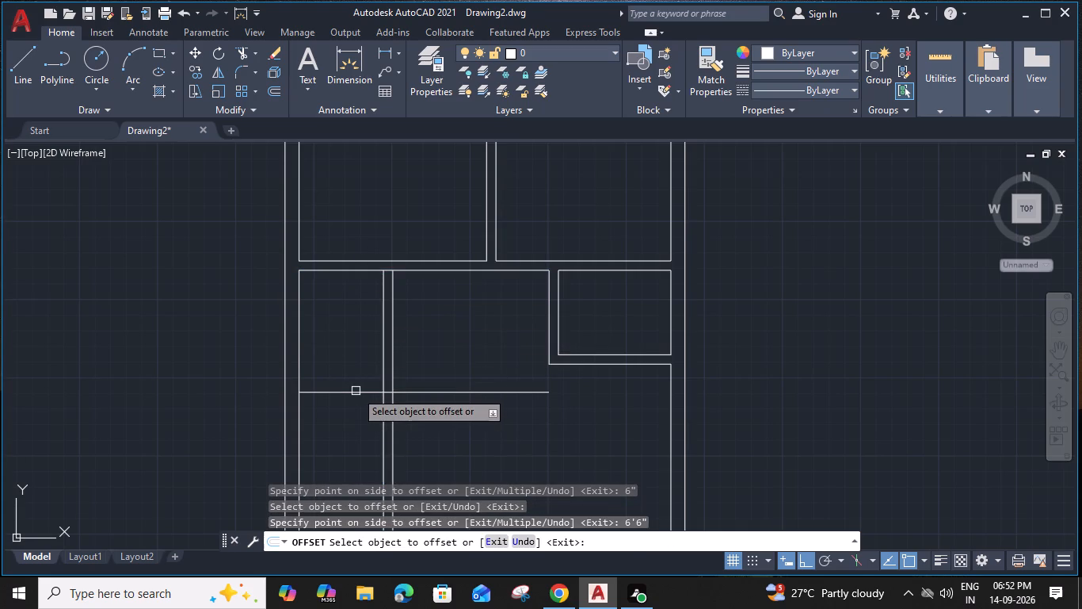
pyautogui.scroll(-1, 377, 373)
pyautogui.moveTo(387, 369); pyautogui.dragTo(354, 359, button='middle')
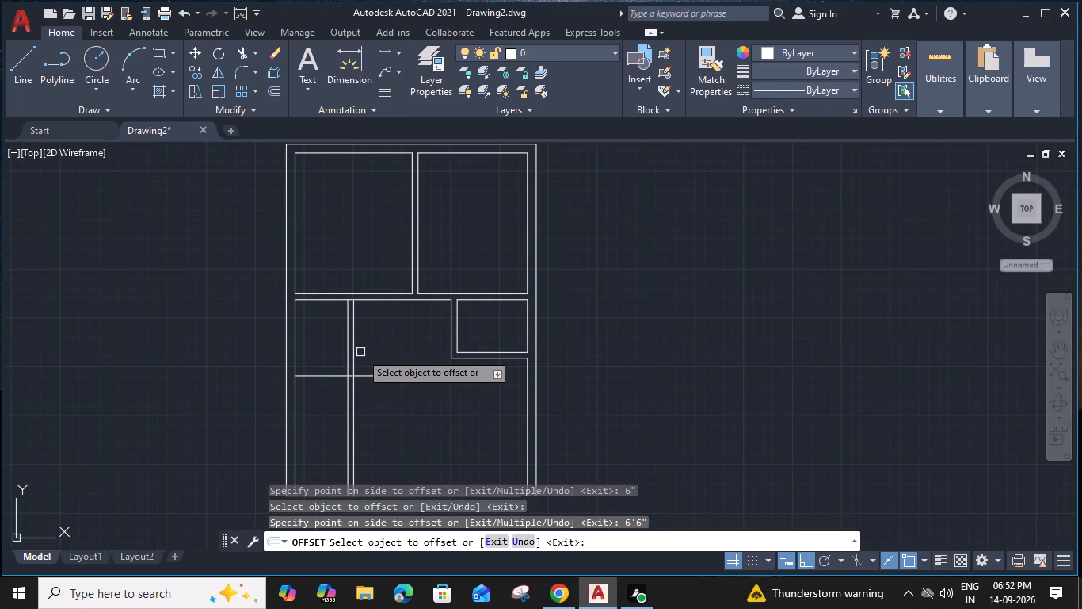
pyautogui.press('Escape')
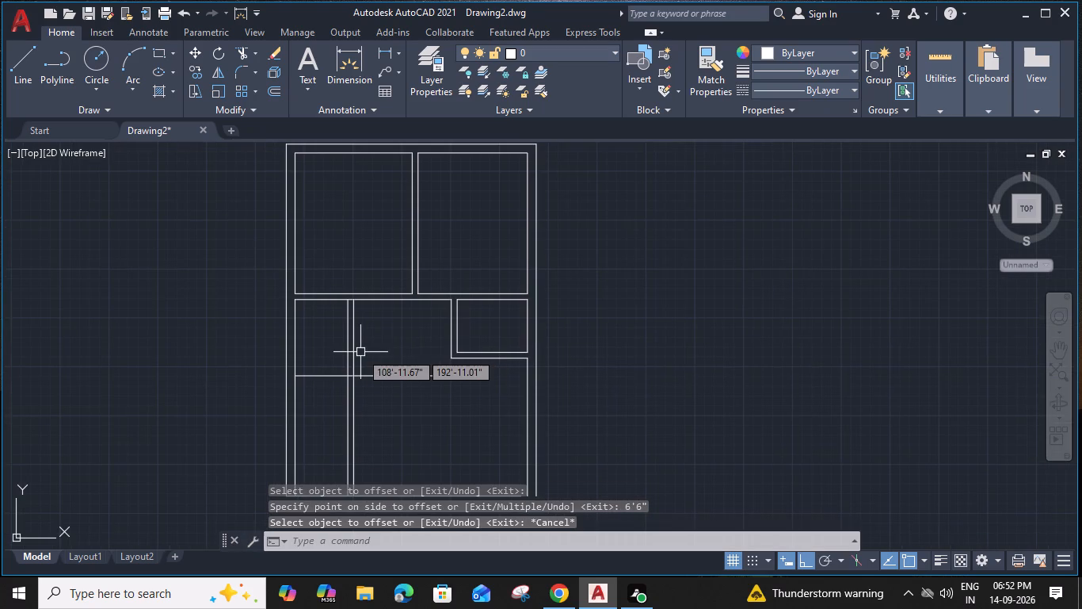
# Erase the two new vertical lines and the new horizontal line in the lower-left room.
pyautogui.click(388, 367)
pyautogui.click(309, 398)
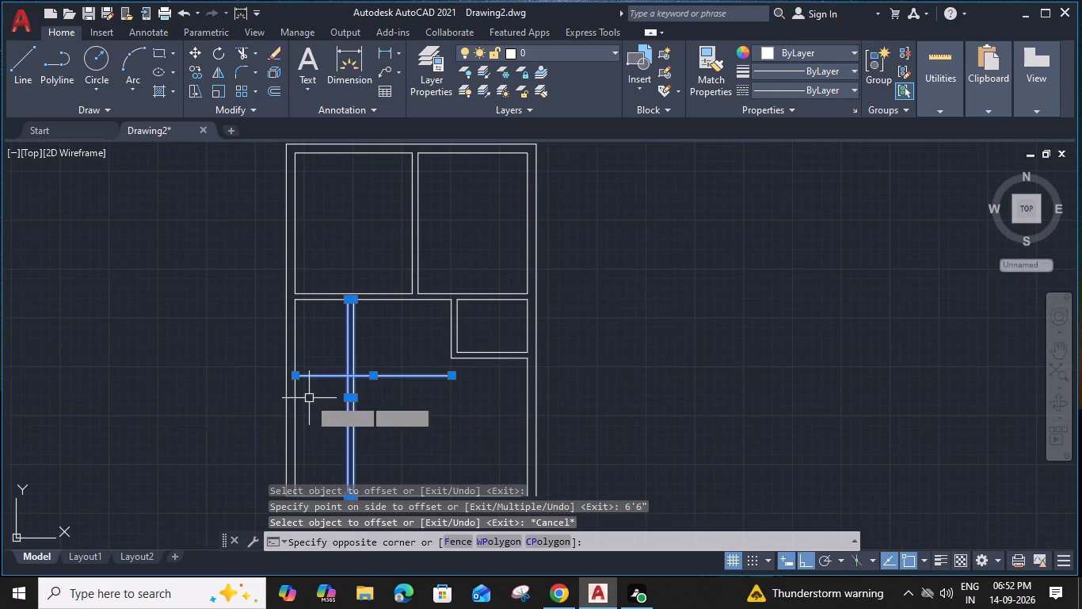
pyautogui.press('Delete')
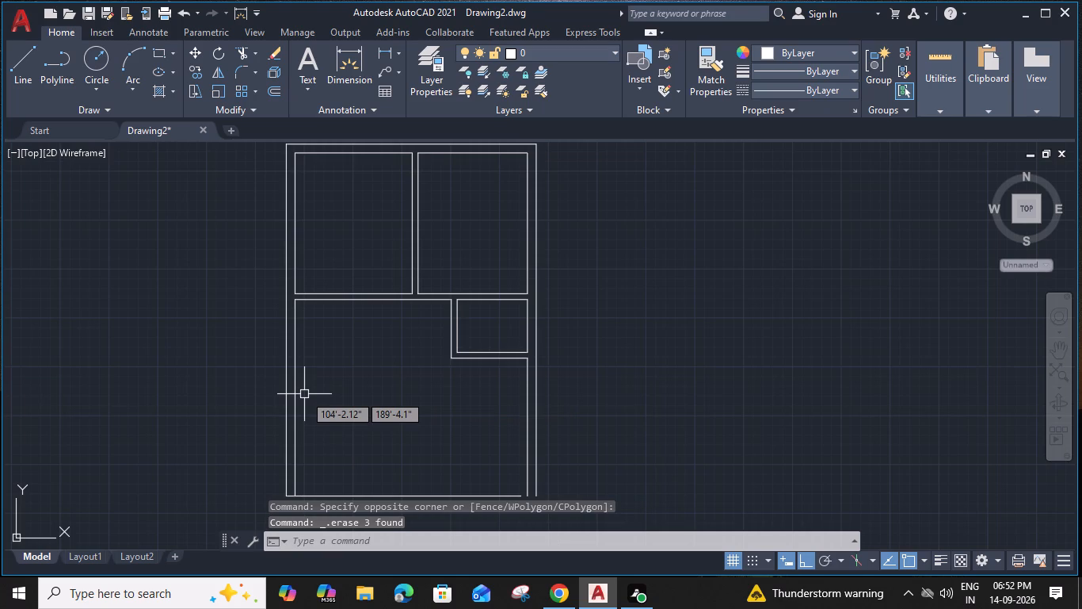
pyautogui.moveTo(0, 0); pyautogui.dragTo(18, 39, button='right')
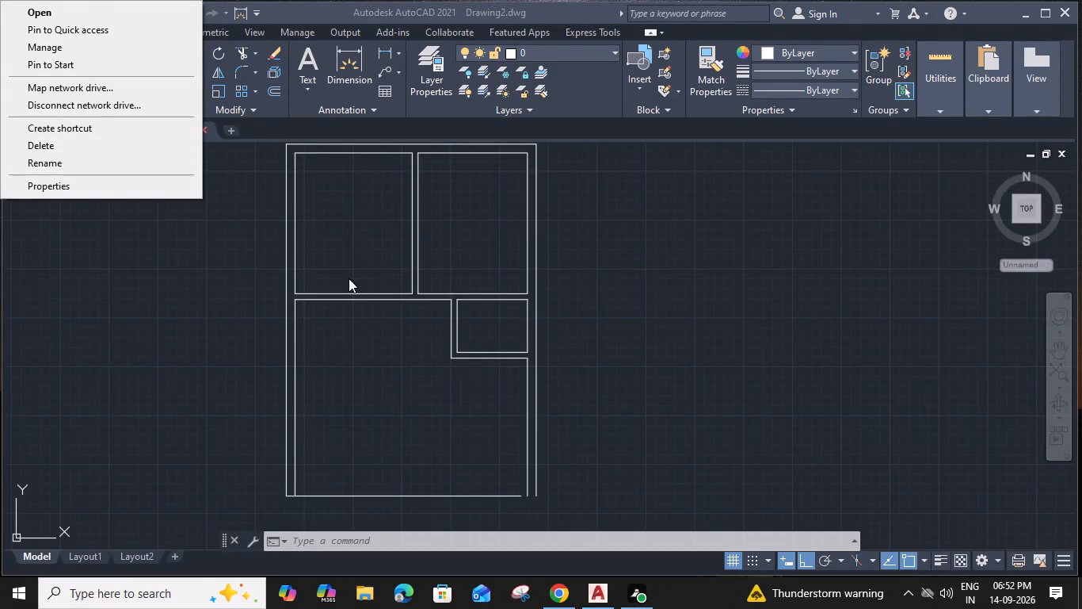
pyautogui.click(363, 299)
# Offset the horizontal partition's lower line on the left side 4'6" downward, and offset that new line 6" further down.
pyautogui.click(363, 299)
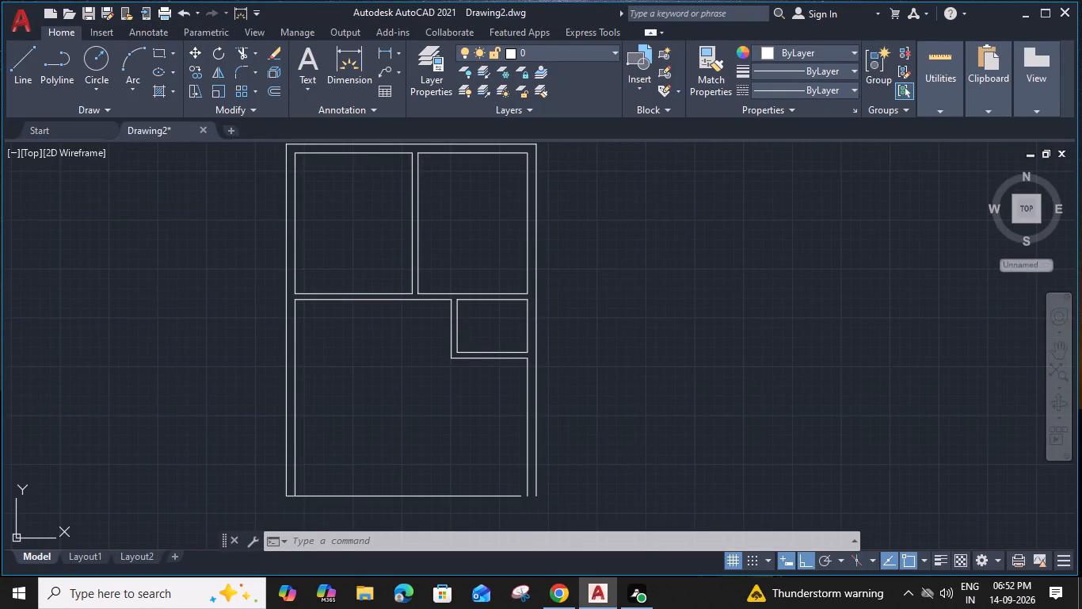
pyautogui.press('o')
pyautogui.press('Return')
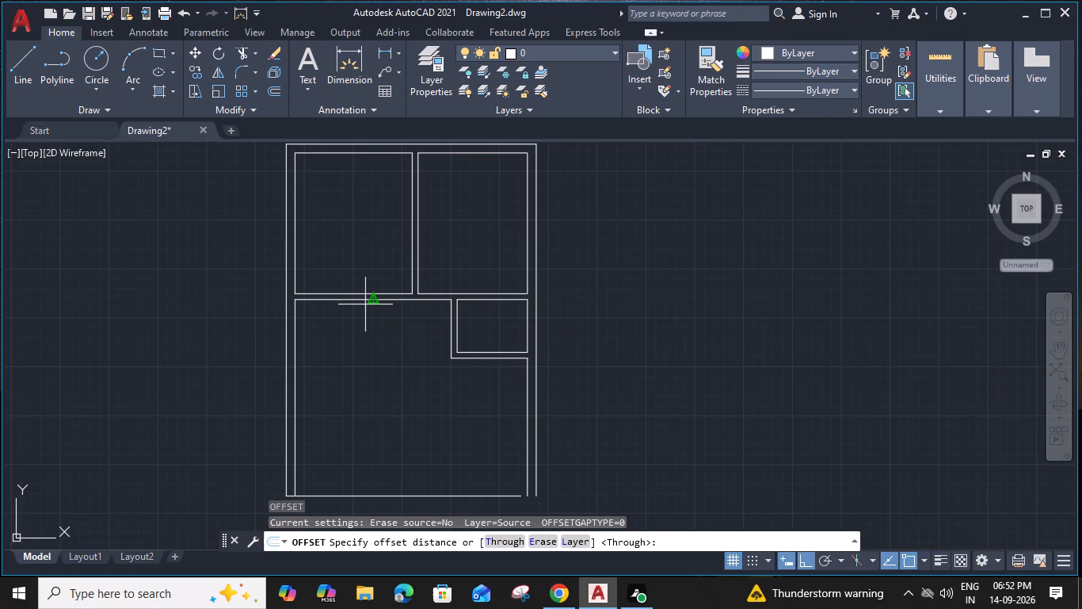
pyautogui.press('4')
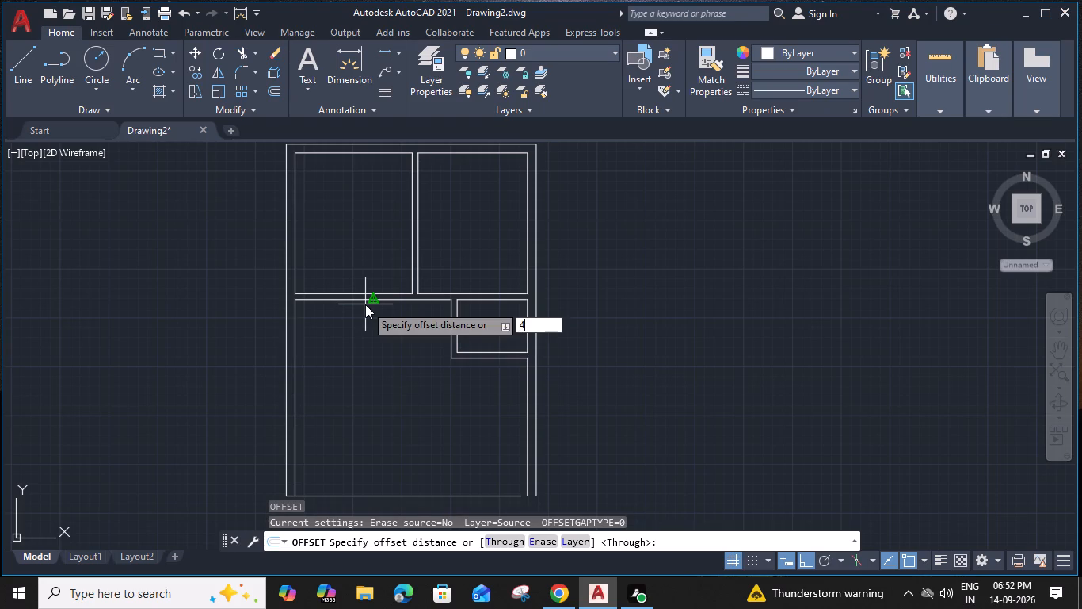
pyautogui.press("'")
pyautogui.write('6"')
pyautogui.press('Return')
pyautogui.click(403, 350)
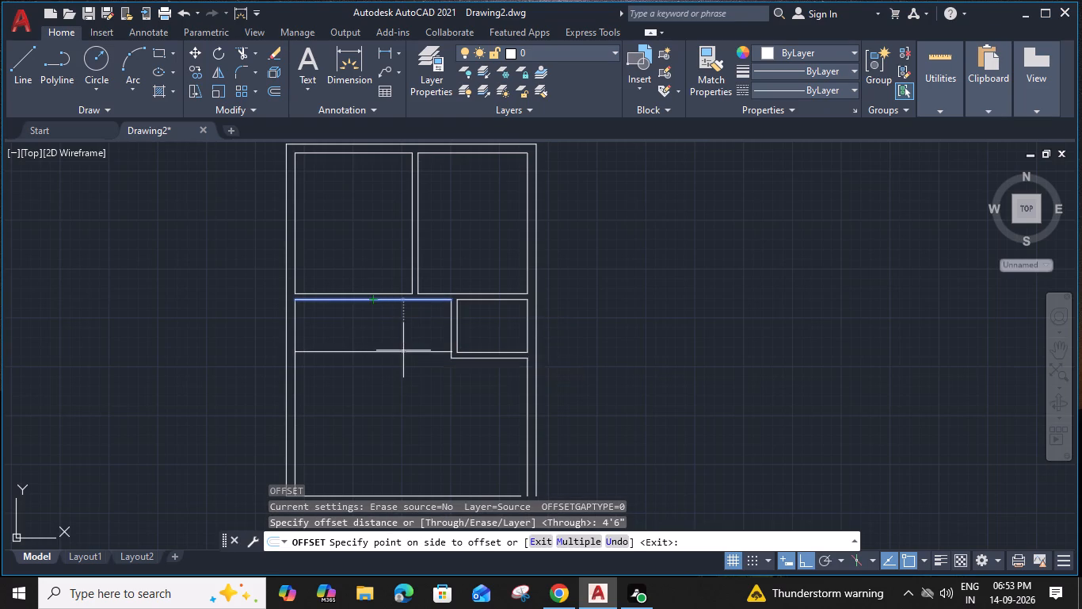
pyautogui.click(417, 350)
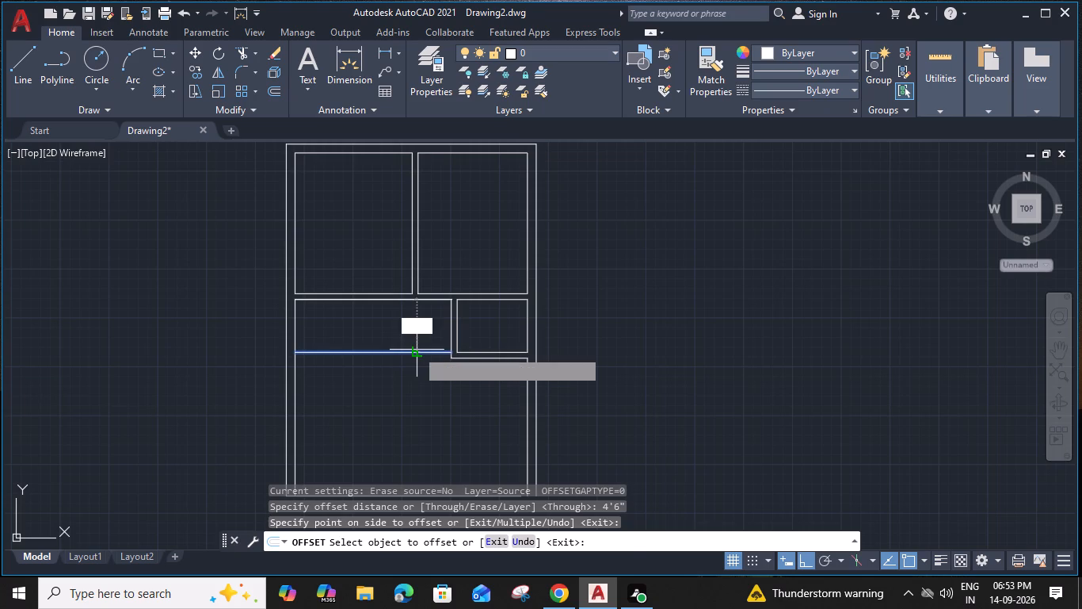
pyautogui.write('6"')
pyautogui.press('Return')
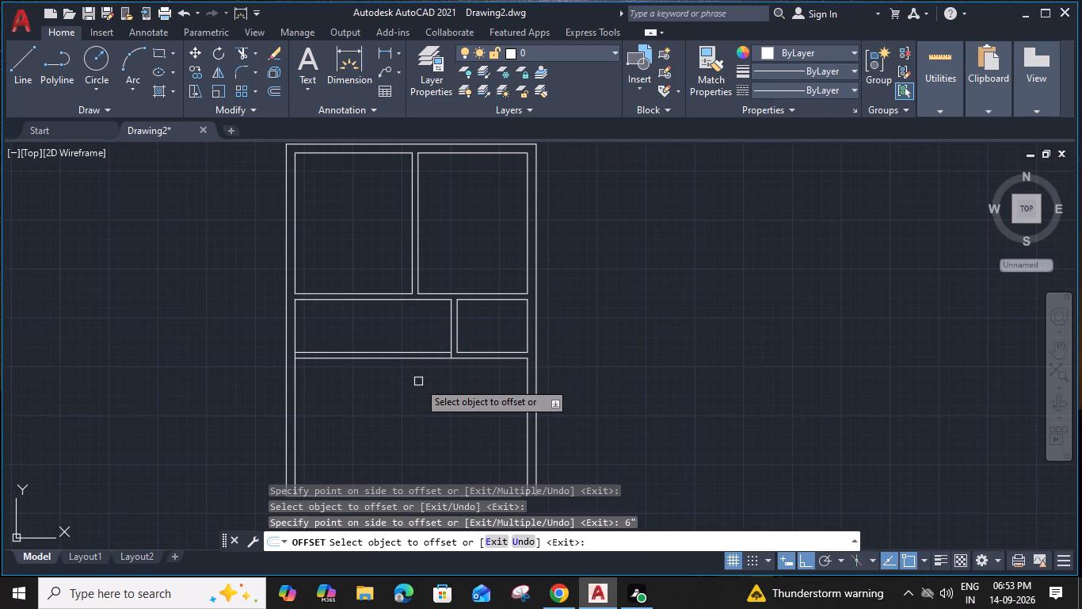
# Offset the left wall's inner line 6'6" to the right, and offset that new line 6" further right.
pyautogui.click(294, 335)
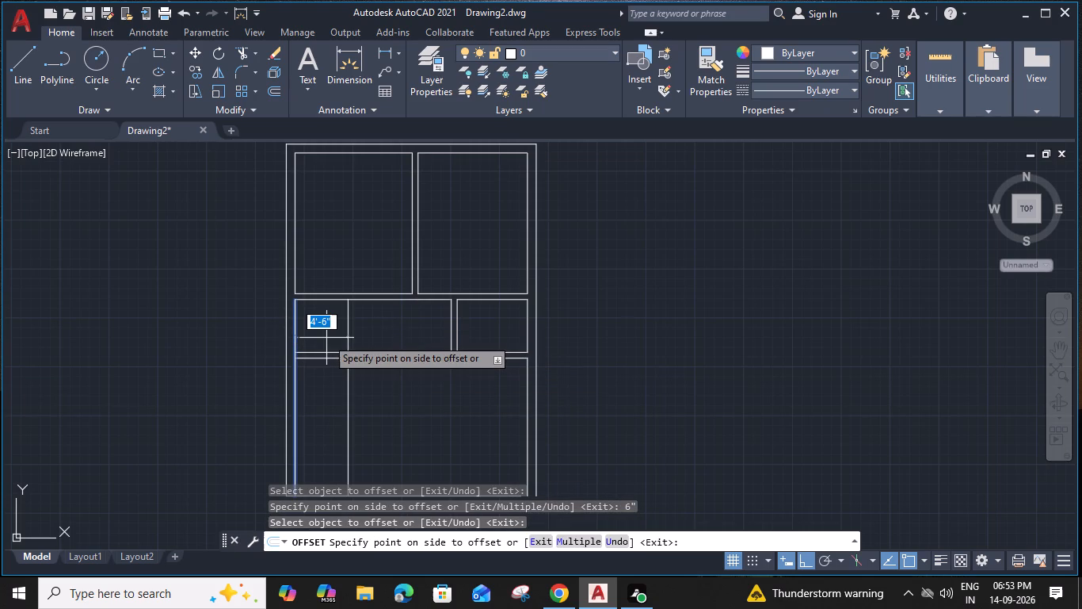
pyautogui.write("6'6")
pyautogui.hotkey('shift', '"')
pyautogui.press('Return')
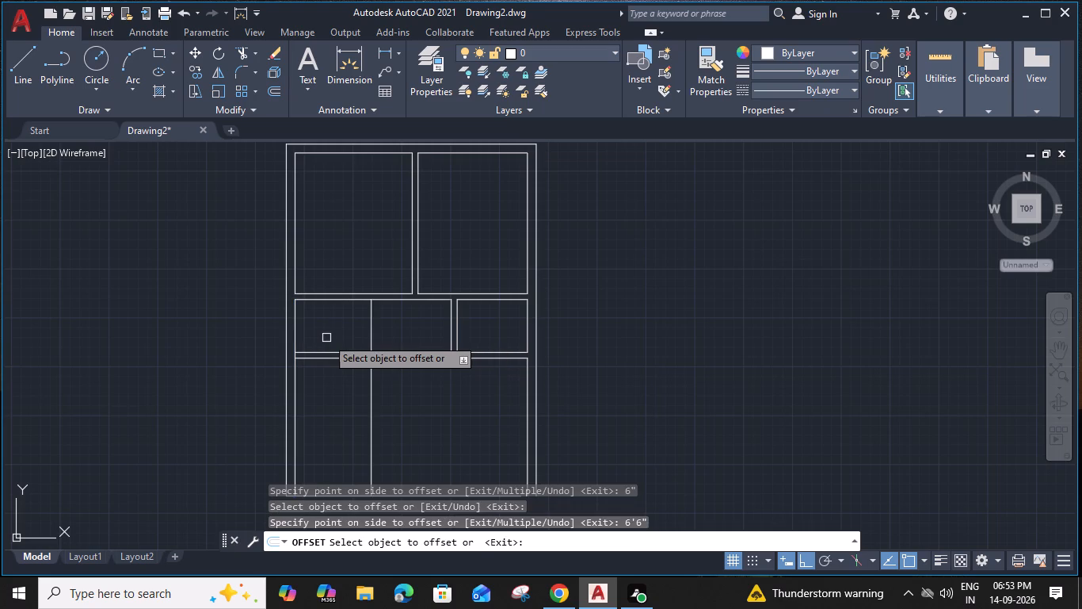
pyautogui.click(369, 329)
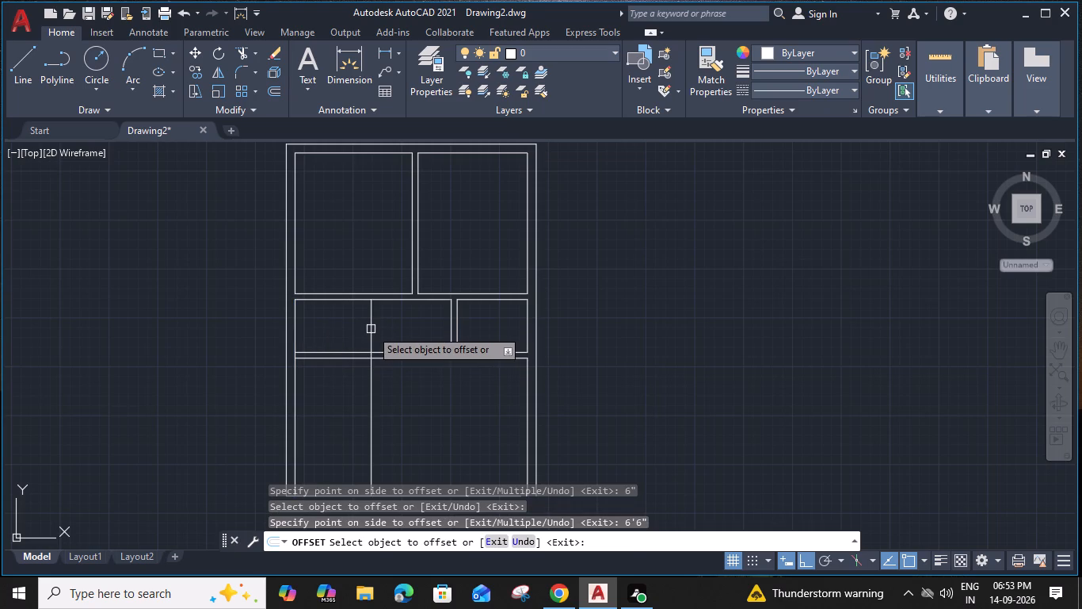
pyautogui.write('6"')
pyautogui.press('Return')
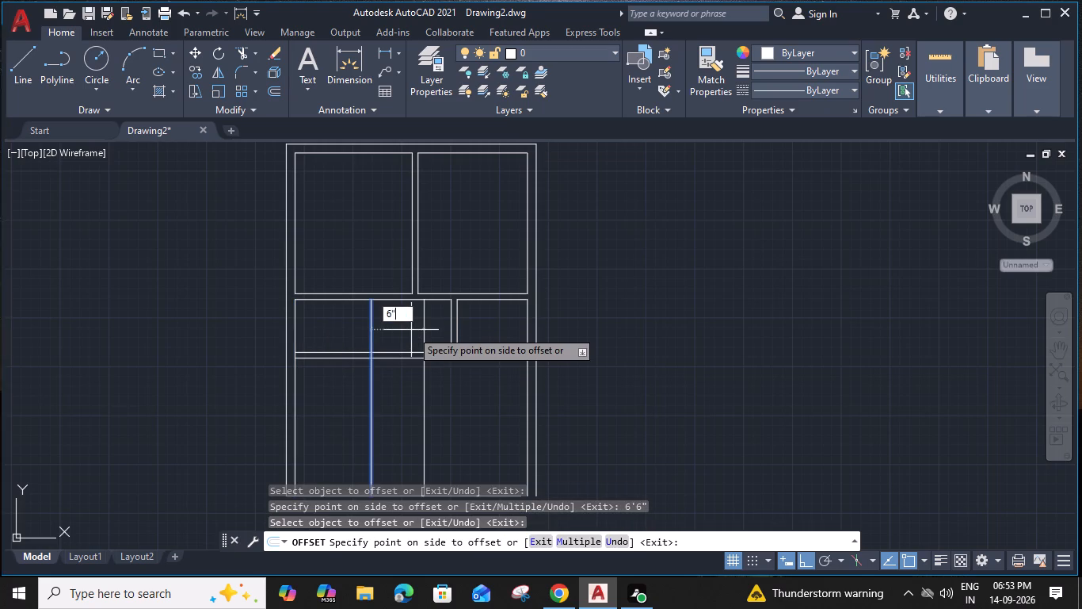
pyautogui.press('Escape')
# Trim the new horizontal lines right of the new vertical partition and the vertical lines below the new horizontal partition.
pyautogui.press('t')
pyautogui.press('r')
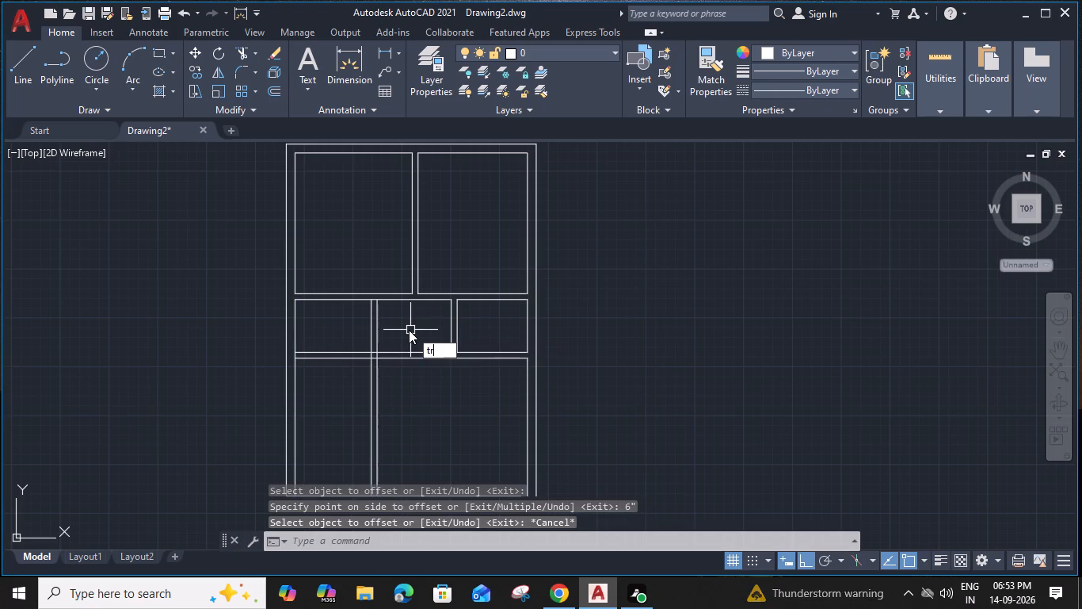
pyautogui.press('space')
pyautogui.click(409, 330)
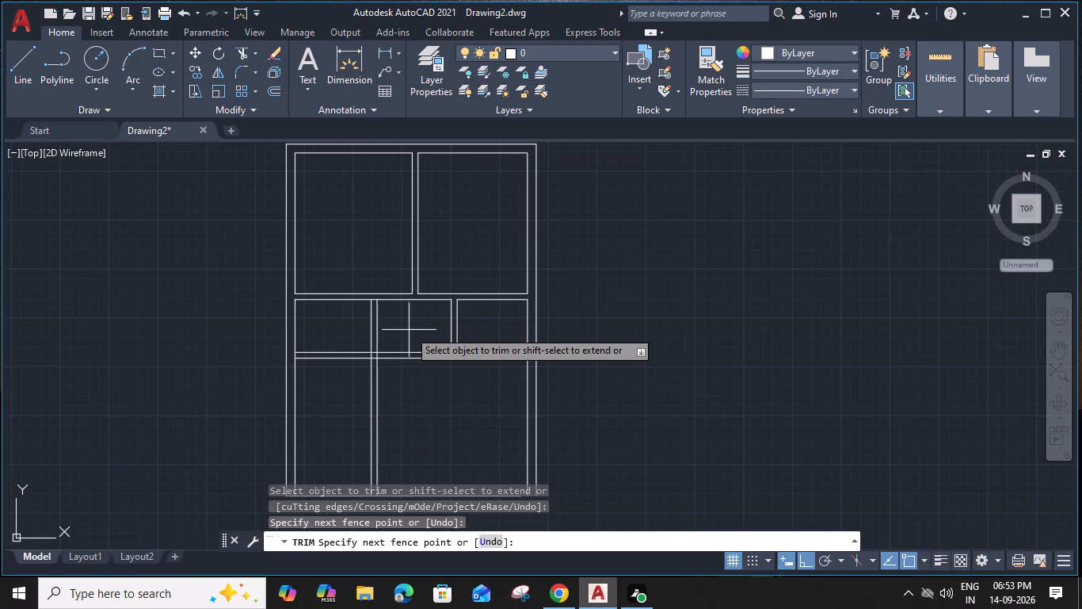
pyautogui.click(416, 373)
pyautogui.click(383, 381)
pyautogui.click(356, 386)
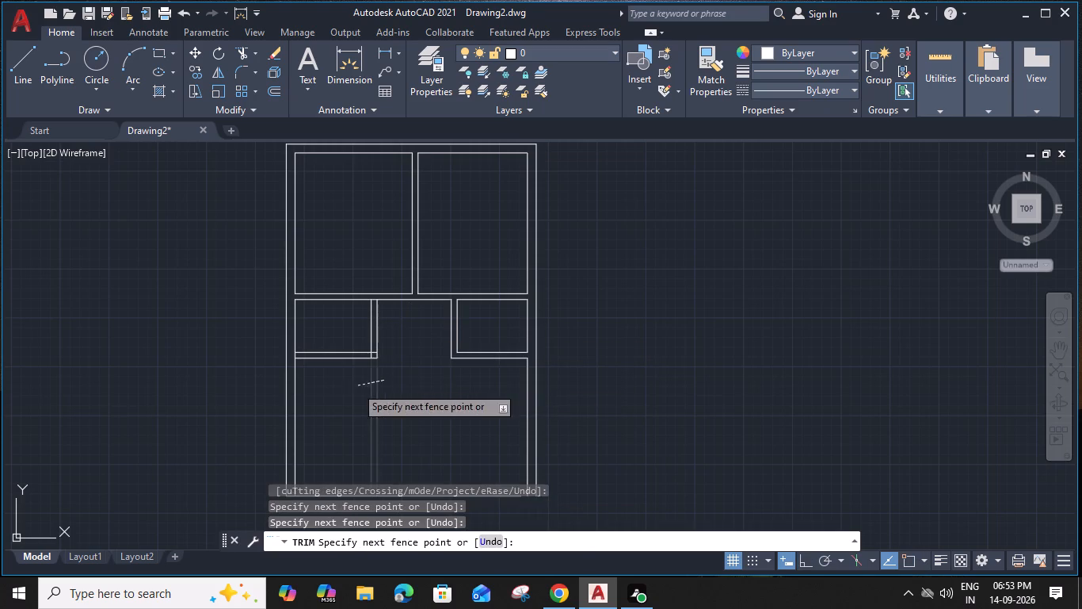
# Trim the leftover pieces at the left small room's outer corner and where its partitions meet the upper partition and left wall.
pyautogui.scroll(4, 368, 289)
pyautogui.click(398, 354)
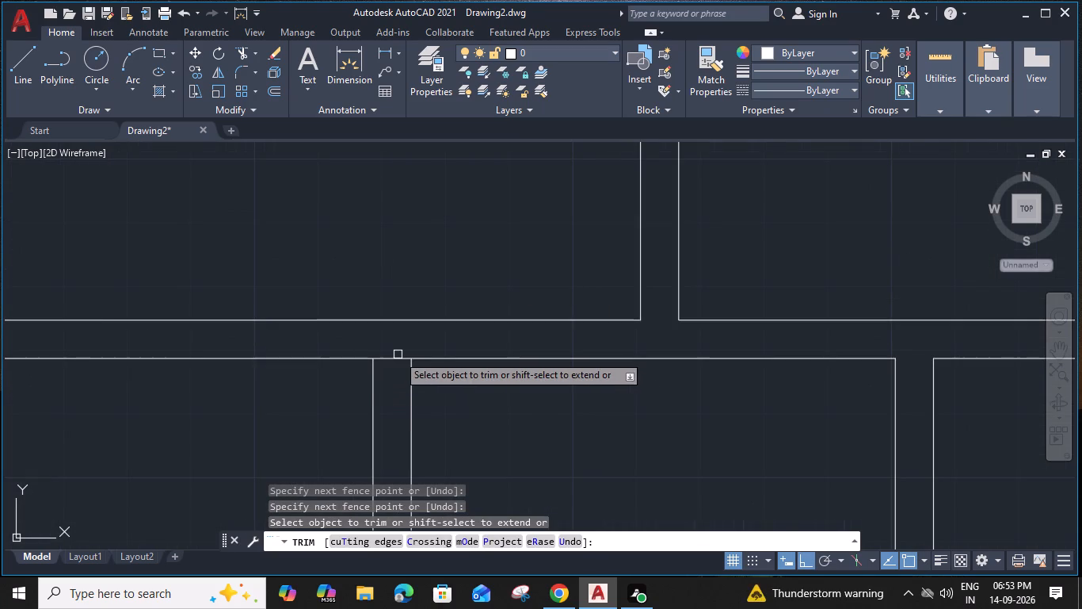
pyautogui.click(398, 388)
pyautogui.moveTo(397, 385); pyautogui.dragTo(432, 64, button='middle')
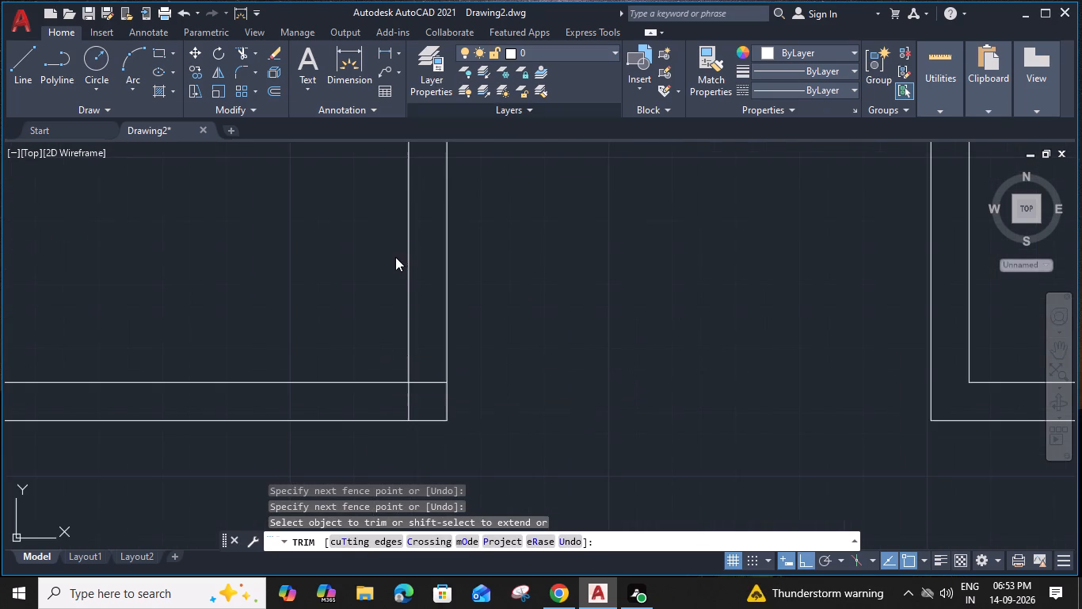
pyautogui.click(402, 396)
pyautogui.click(419, 372)
pyautogui.scroll(-2, 416, 381)
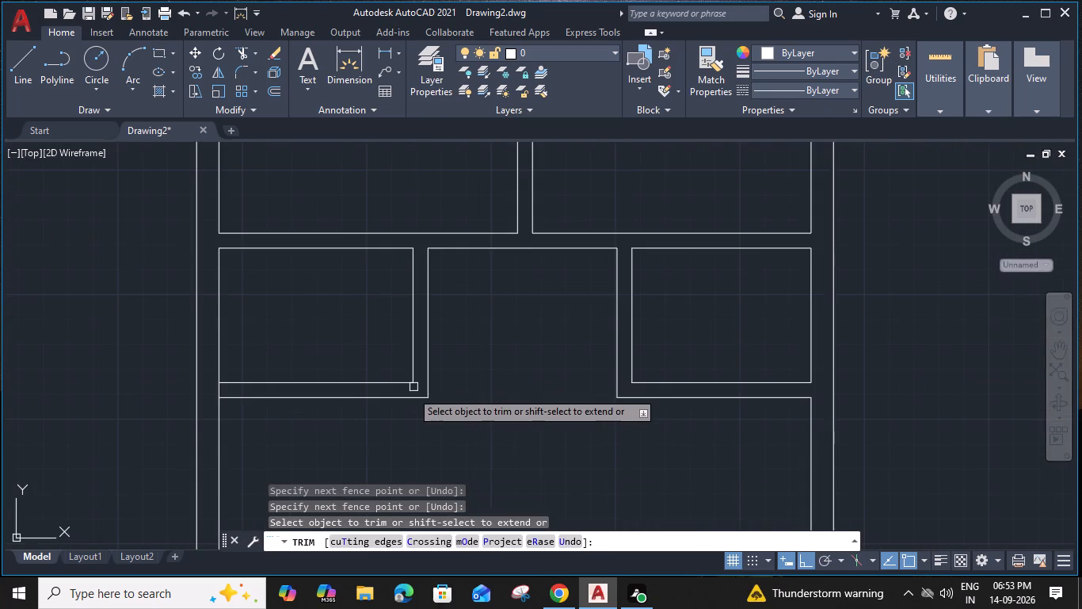
pyautogui.scroll(3, 228, 404)
pyautogui.click(187, 372)
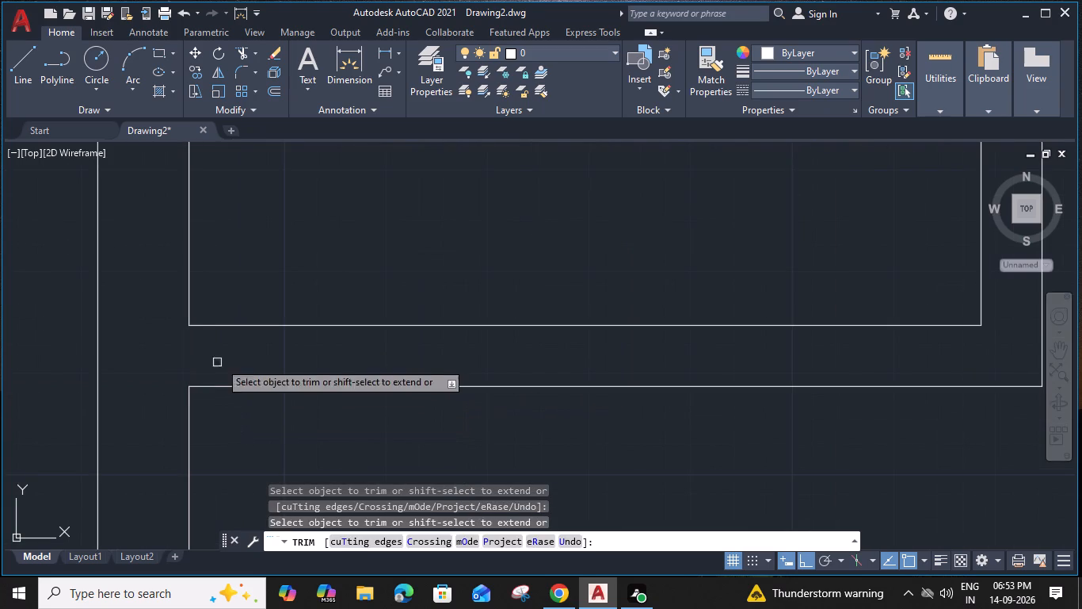
pyautogui.press('Escape')
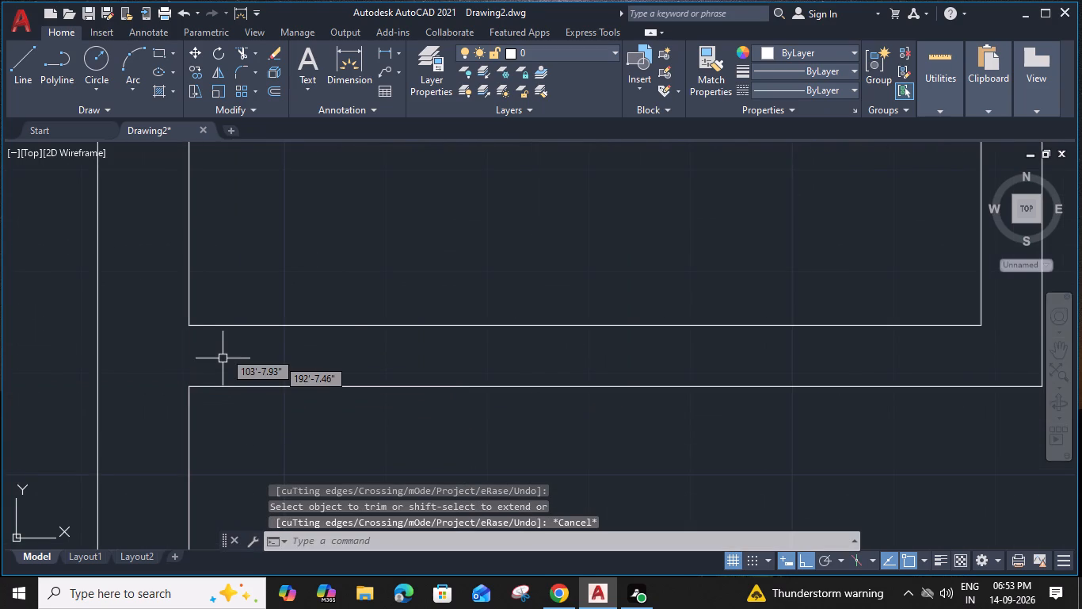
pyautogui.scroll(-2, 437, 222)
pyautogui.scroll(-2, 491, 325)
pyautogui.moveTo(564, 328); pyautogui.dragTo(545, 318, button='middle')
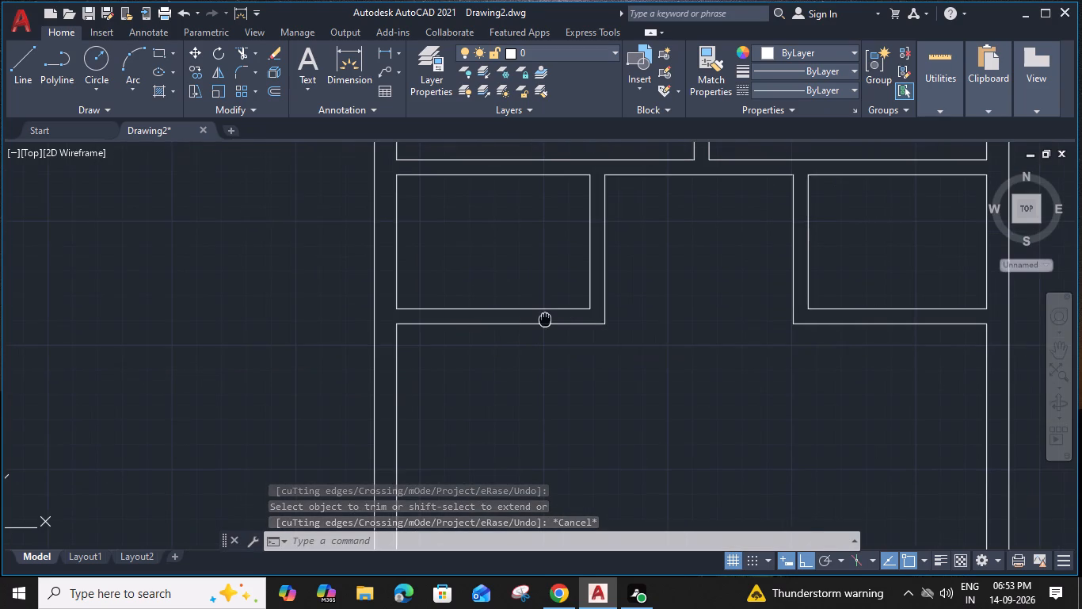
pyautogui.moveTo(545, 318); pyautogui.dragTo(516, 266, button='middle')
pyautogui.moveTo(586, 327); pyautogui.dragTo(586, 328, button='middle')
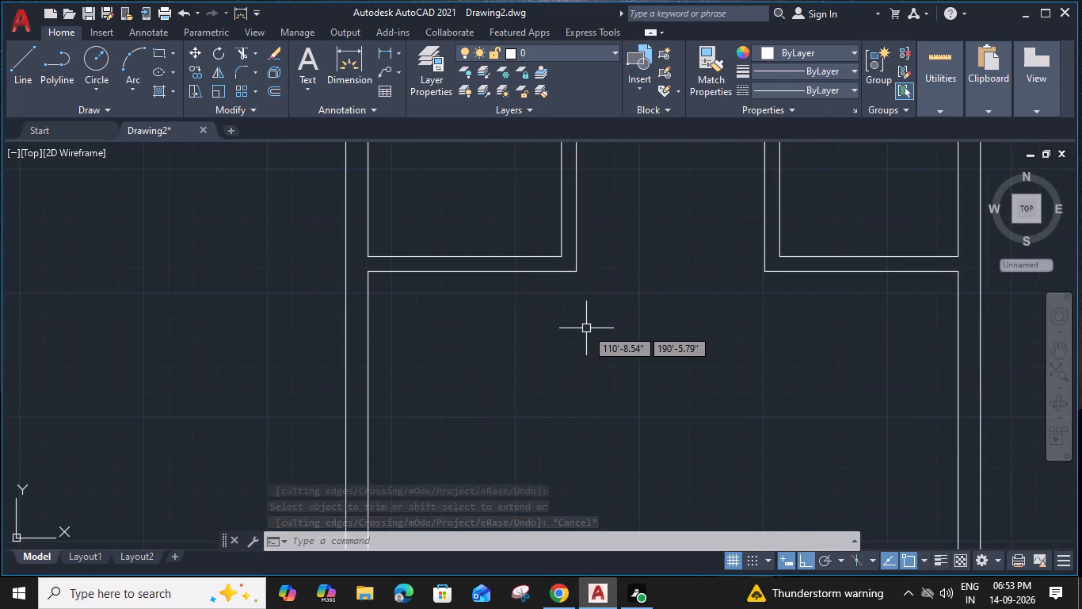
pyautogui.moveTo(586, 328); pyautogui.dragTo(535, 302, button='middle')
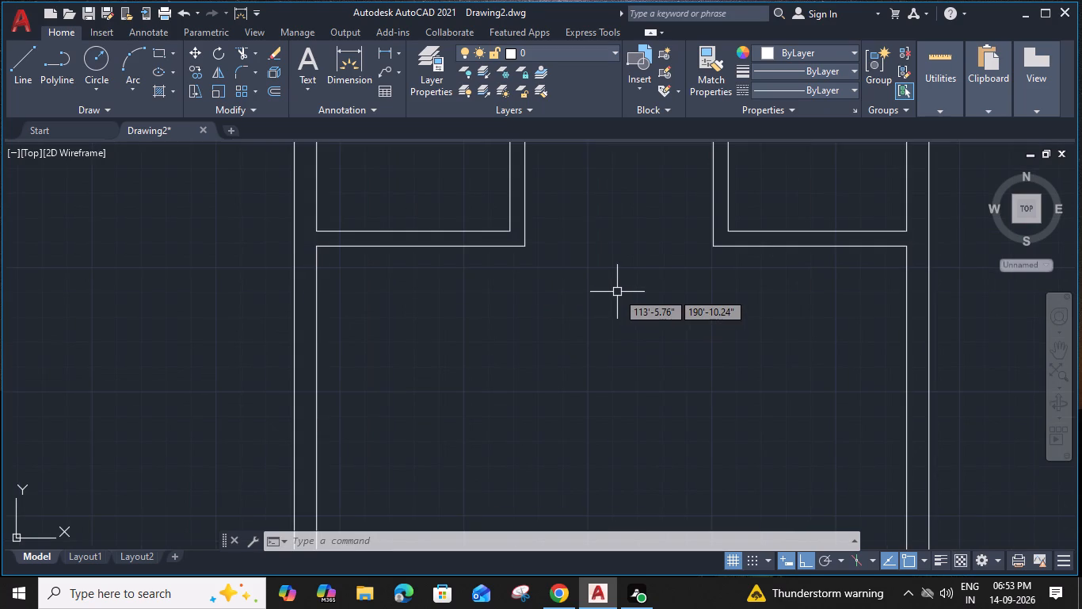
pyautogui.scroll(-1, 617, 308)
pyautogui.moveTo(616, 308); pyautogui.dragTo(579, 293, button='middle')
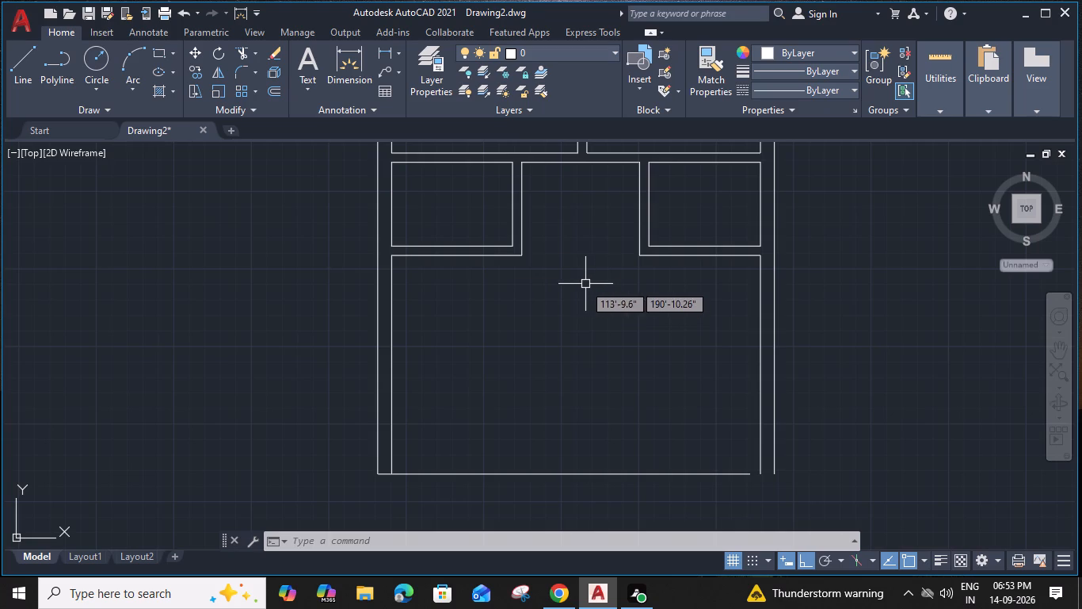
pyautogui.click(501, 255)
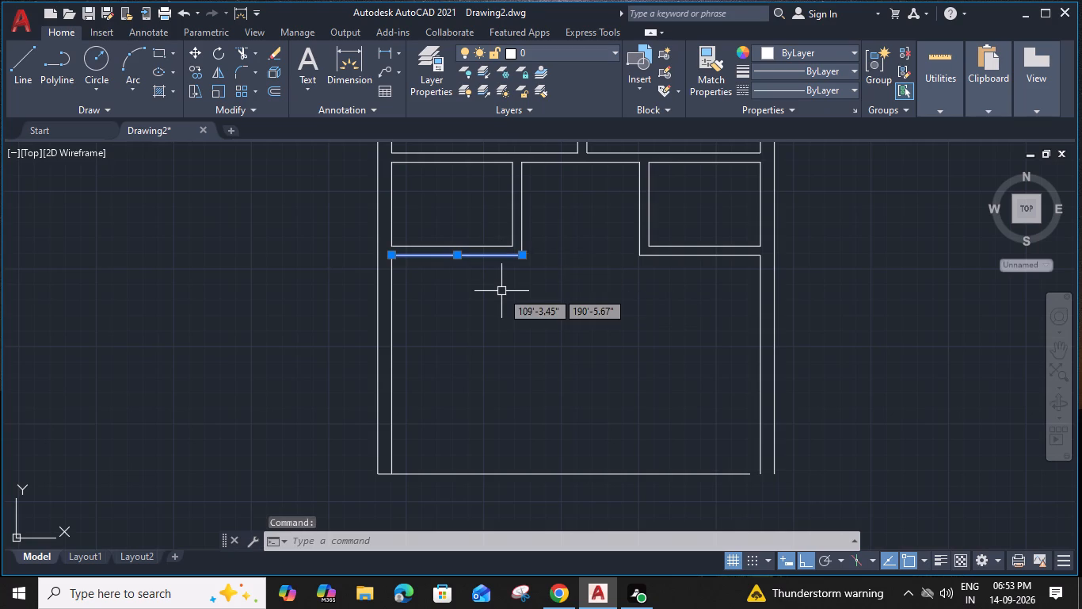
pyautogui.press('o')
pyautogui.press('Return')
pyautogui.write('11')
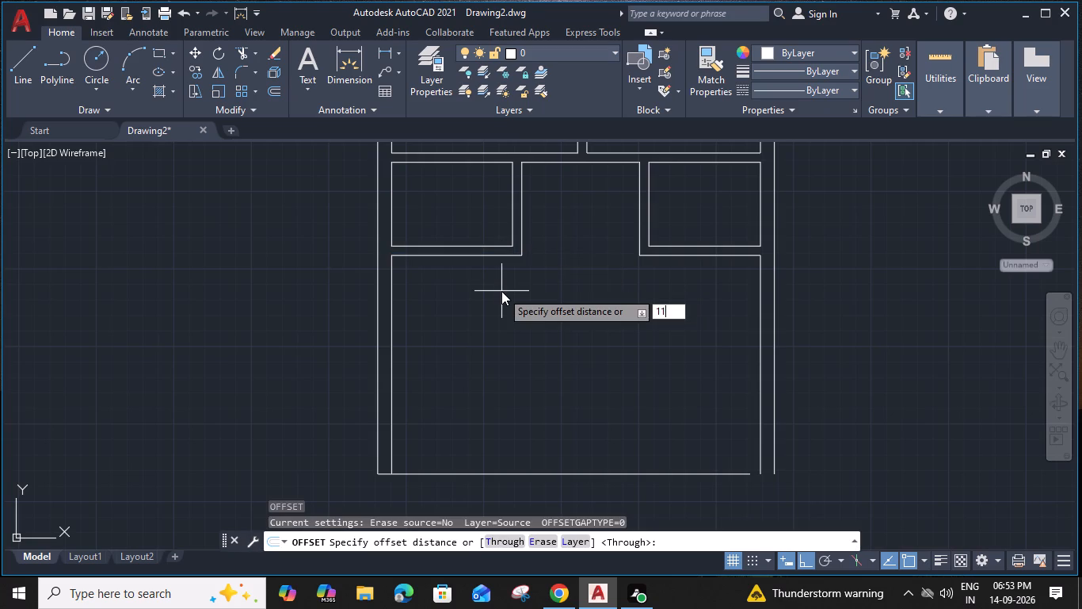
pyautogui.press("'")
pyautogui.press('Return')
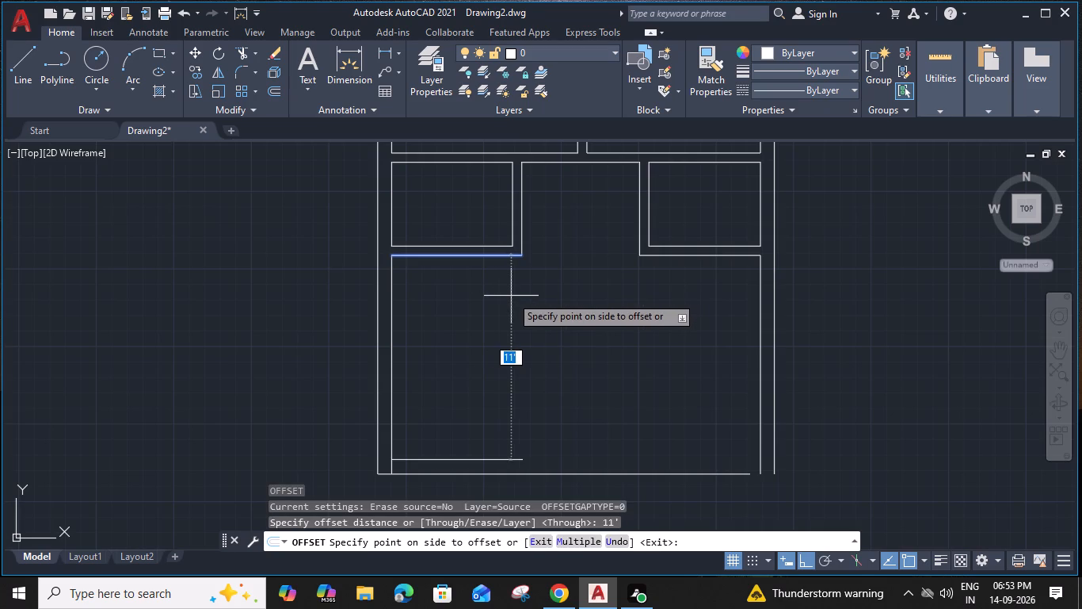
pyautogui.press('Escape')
# Delete the horizontal line closing the bottom of the plan between the left and right outer walls.
pyautogui.scroll(-1, 559, 284)
pyautogui.moveTo(558, 286); pyautogui.dragTo(546, 288, button='middle')
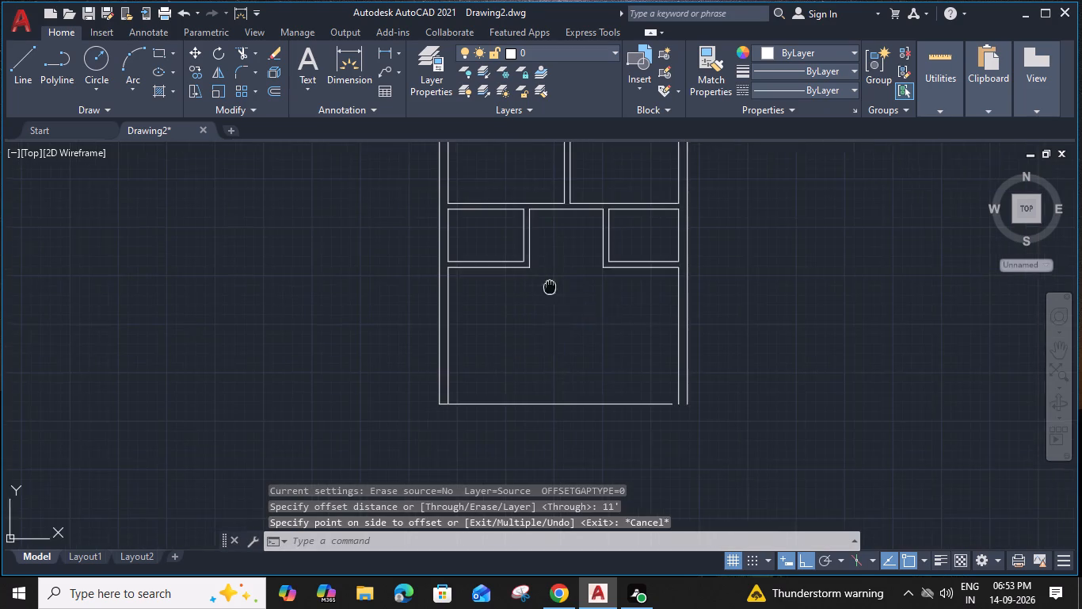
pyautogui.moveTo(546, 288); pyautogui.dragTo(411, 310, button='middle')
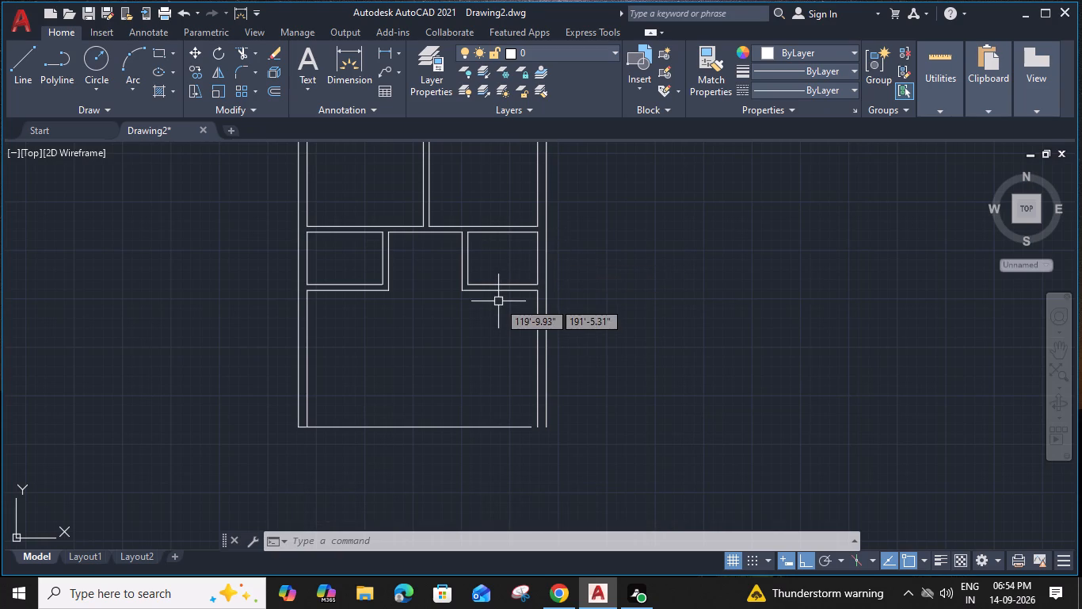
pyautogui.click(496, 403)
pyautogui.click(402, 470)
pyautogui.press('Delete')
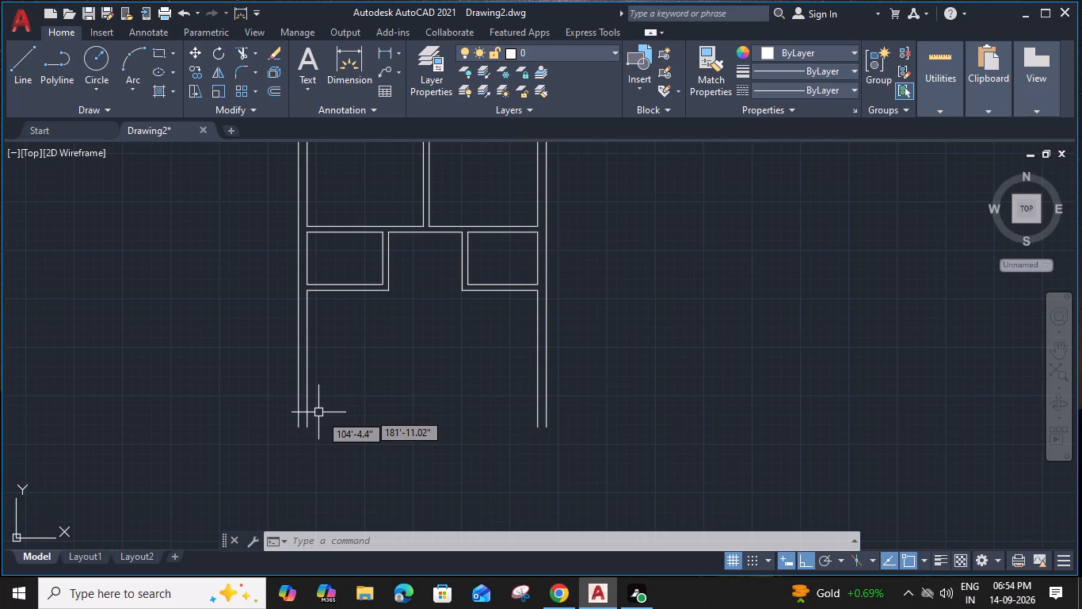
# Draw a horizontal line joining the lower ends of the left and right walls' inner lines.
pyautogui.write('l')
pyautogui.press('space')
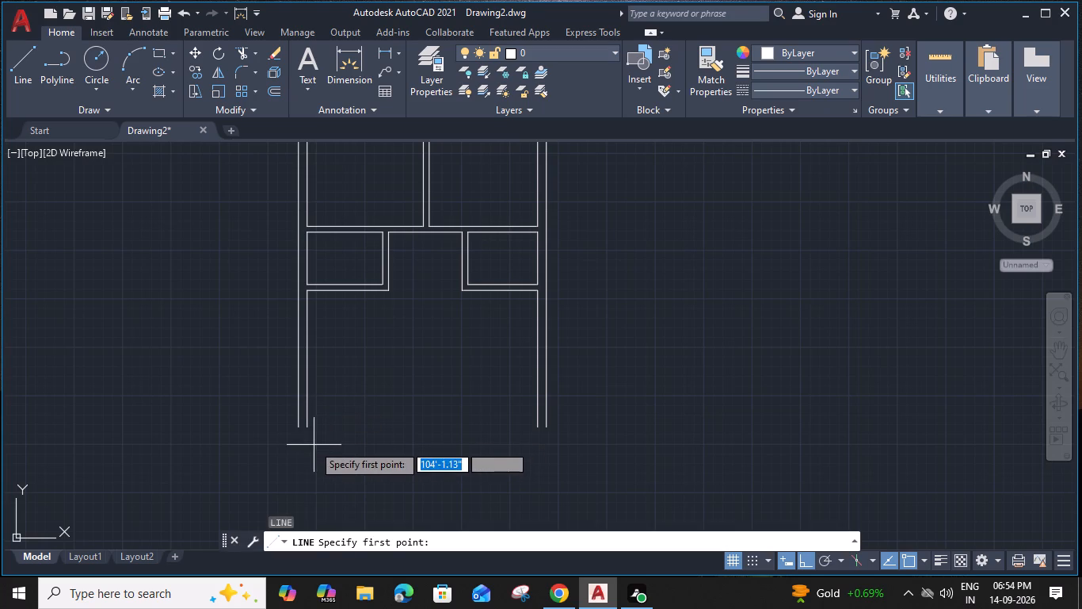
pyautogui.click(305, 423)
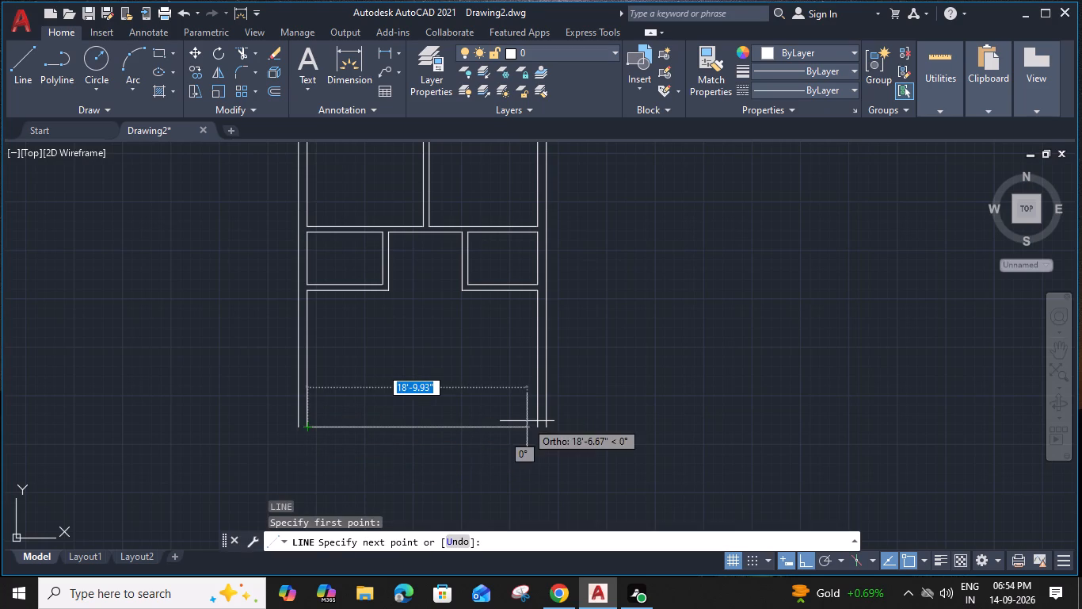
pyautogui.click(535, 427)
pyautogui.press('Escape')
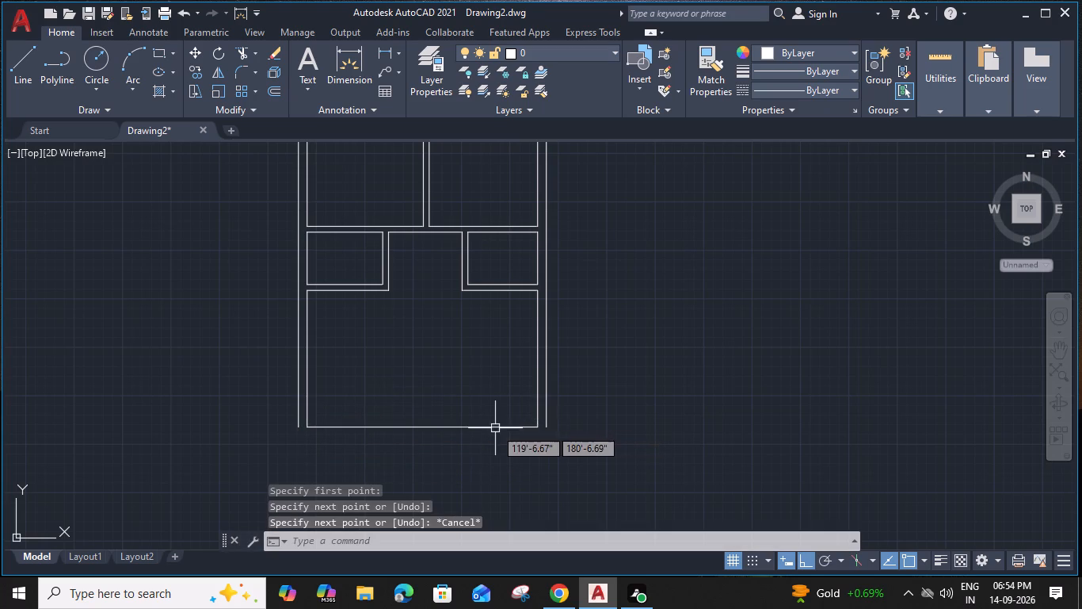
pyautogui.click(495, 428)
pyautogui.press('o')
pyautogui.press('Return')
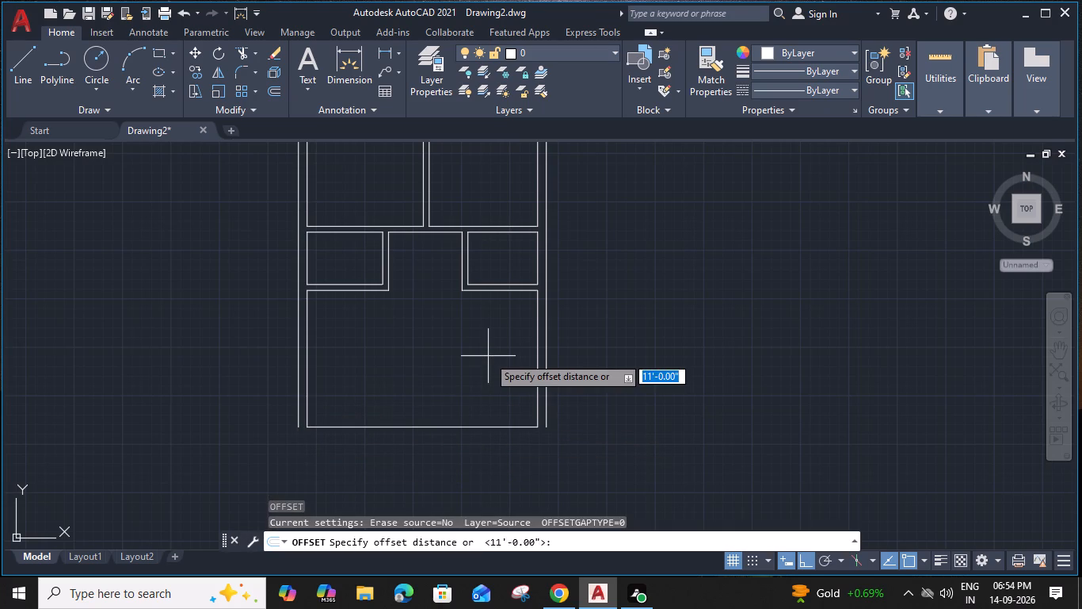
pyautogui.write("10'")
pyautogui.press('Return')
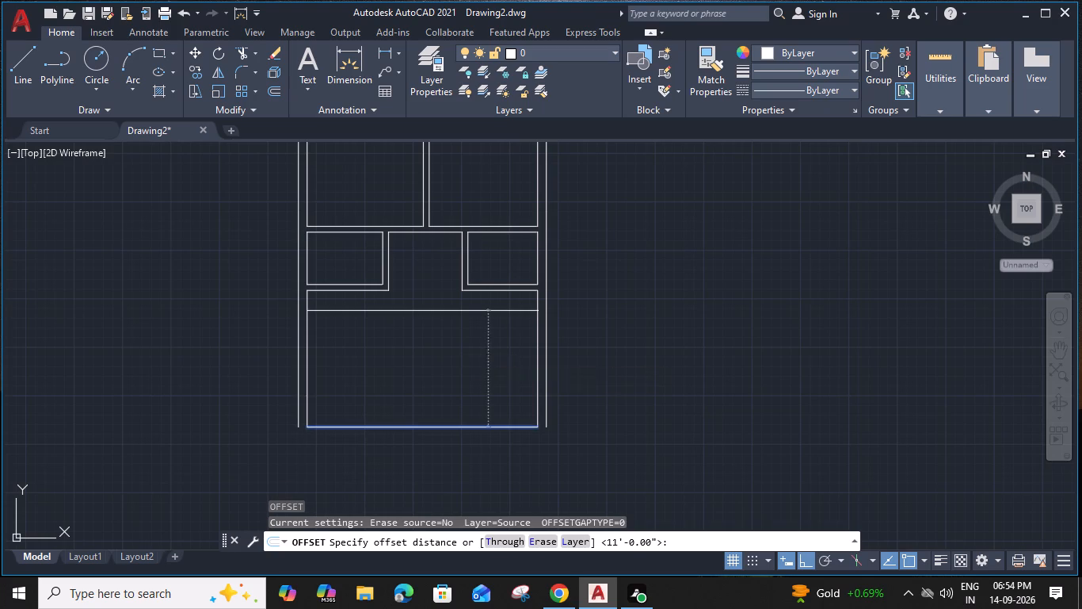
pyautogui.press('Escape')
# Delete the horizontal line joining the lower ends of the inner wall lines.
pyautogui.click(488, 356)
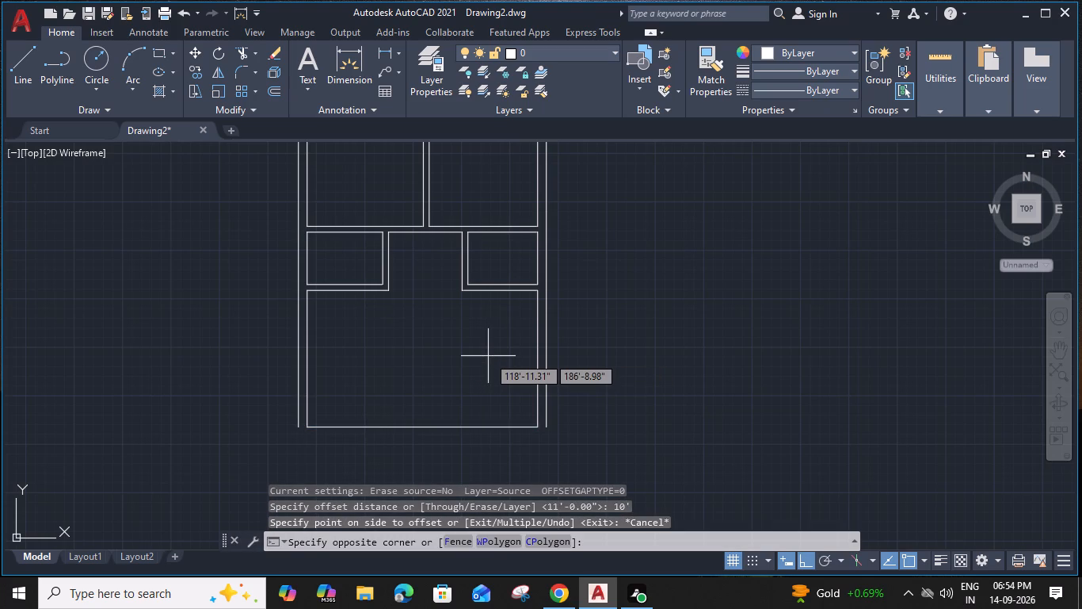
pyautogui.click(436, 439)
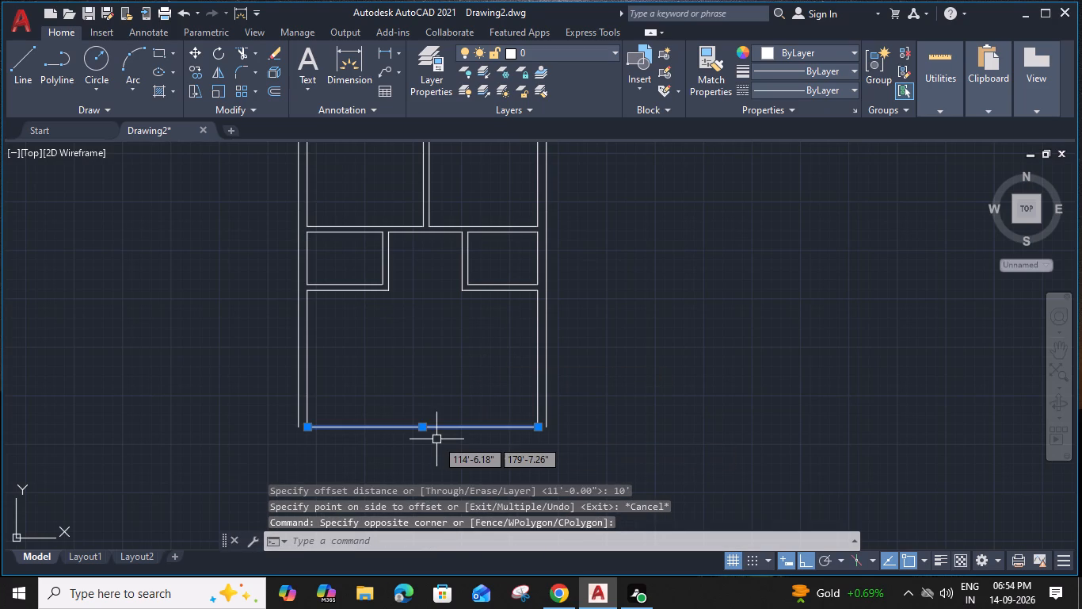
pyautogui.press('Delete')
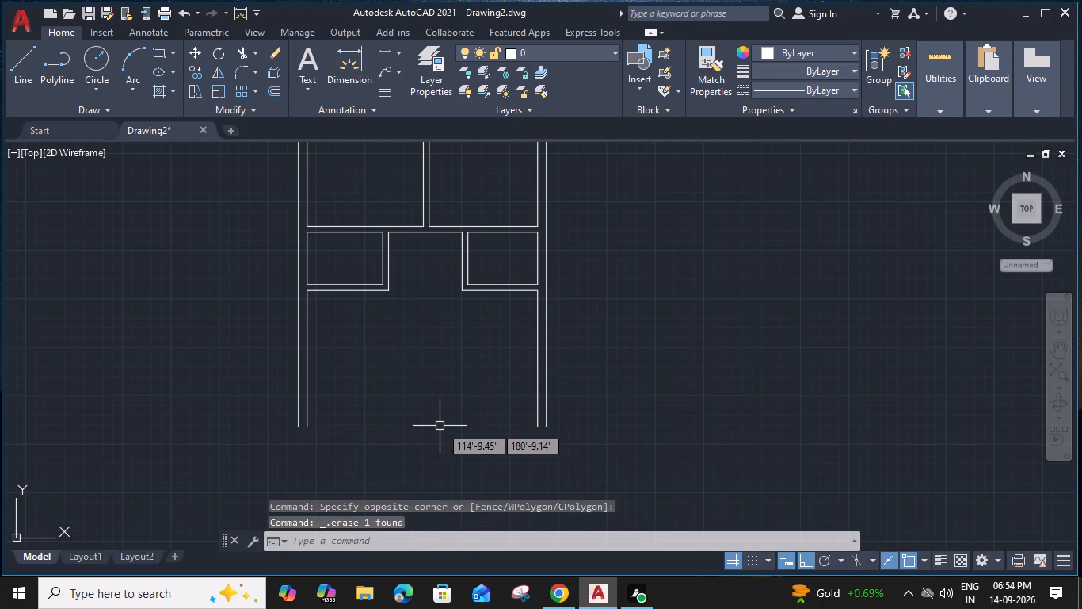
# Offset the lower partition line below the left small room 11' downward.
pyautogui.scroll(2, 375, 272)
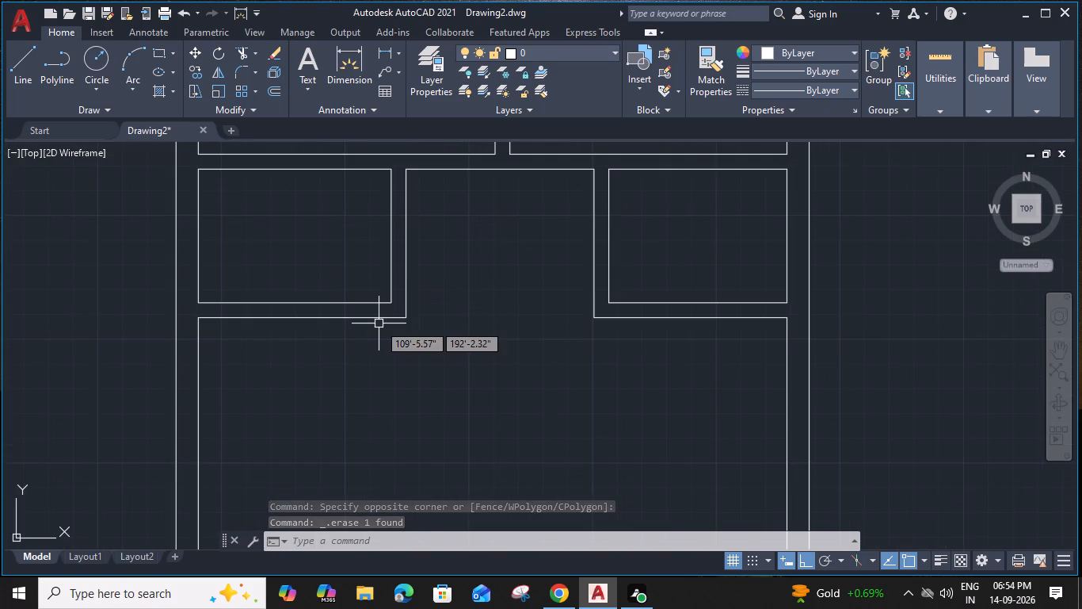
pyautogui.click(375, 318)
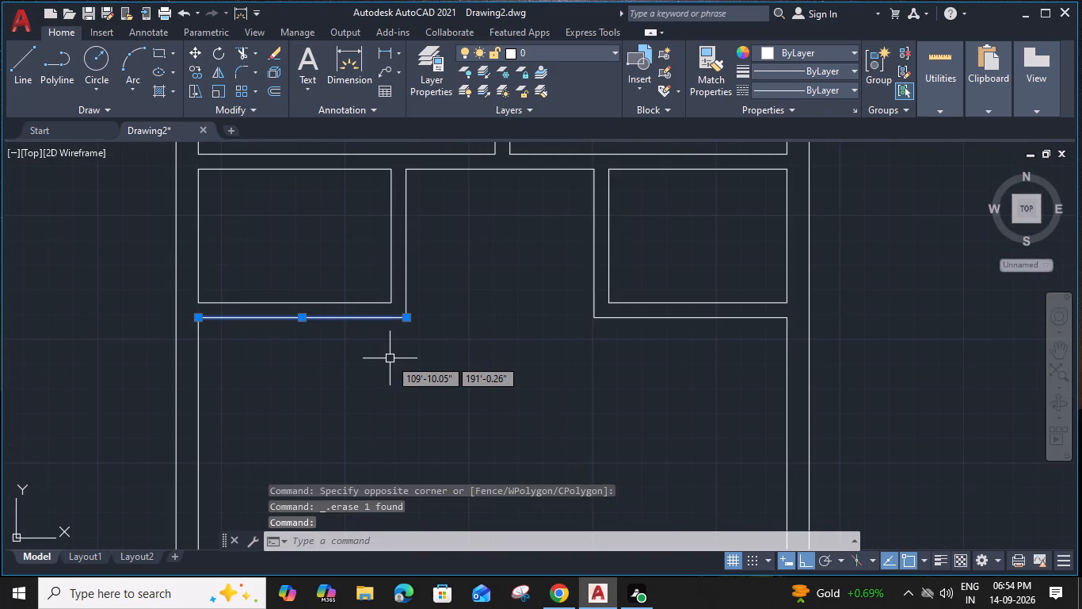
pyautogui.press('o')
pyautogui.press('Return')
pyautogui.write('11')
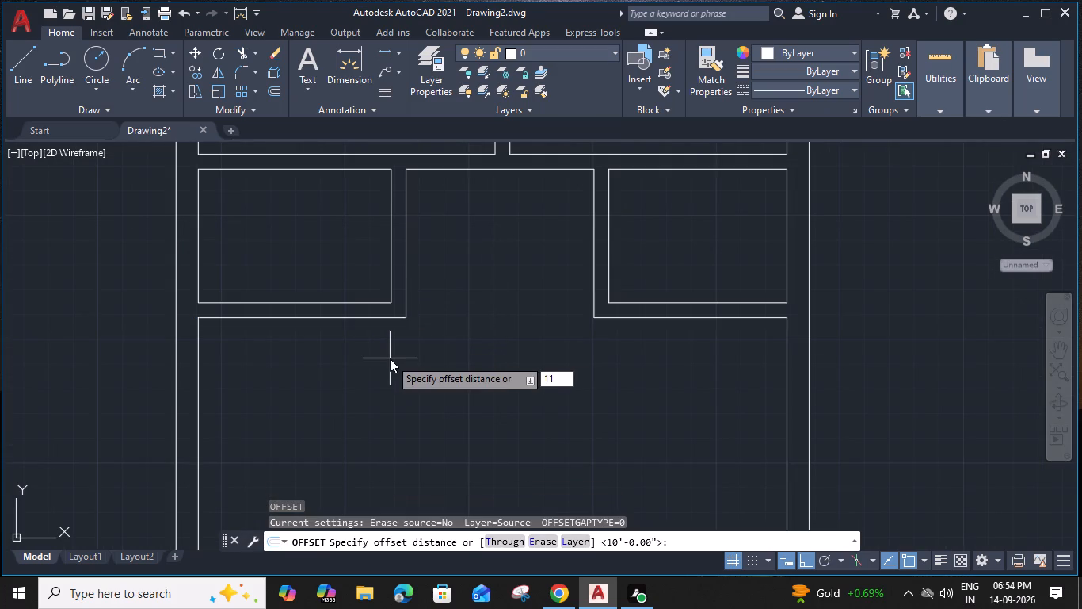
pyautogui.press("'")
pyautogui.press('Return')
pyautogui.scroll(-1, 387, 368)
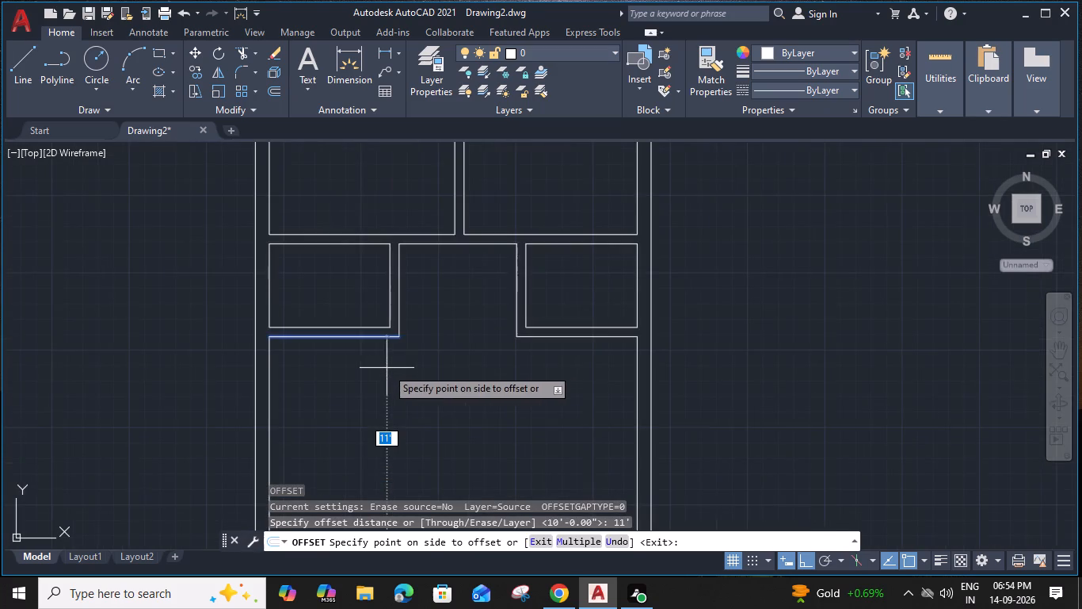
pyautogui.moveTo(387, 368); pyautogui.dragTo(383, 218, button='middle')
pyautogui.click(380, 241)
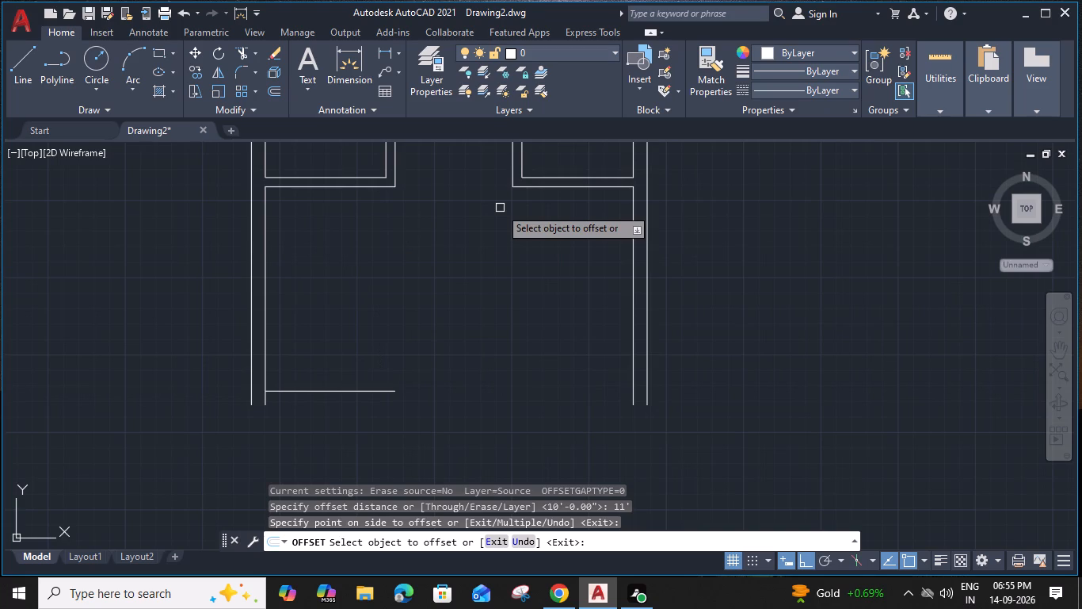
# Offset the lower partition line below the right small room 8' downward.
pyautogui.click(544, 185)
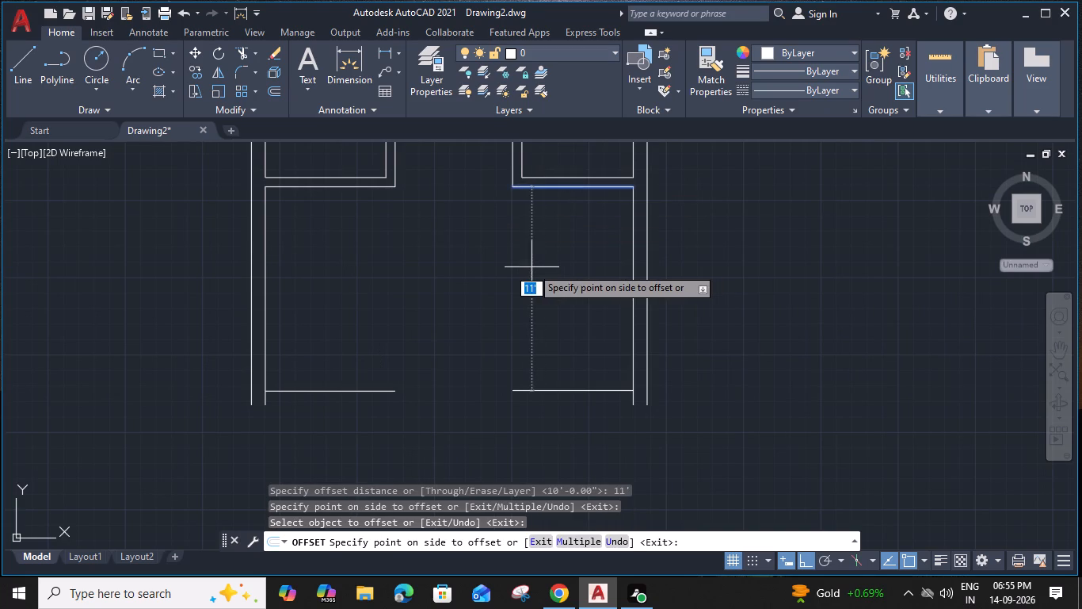
pyautogui.write('8;')
pyautogui.press('BackSpace')
pyautogui.press("'")
pyautogui.press('Return')
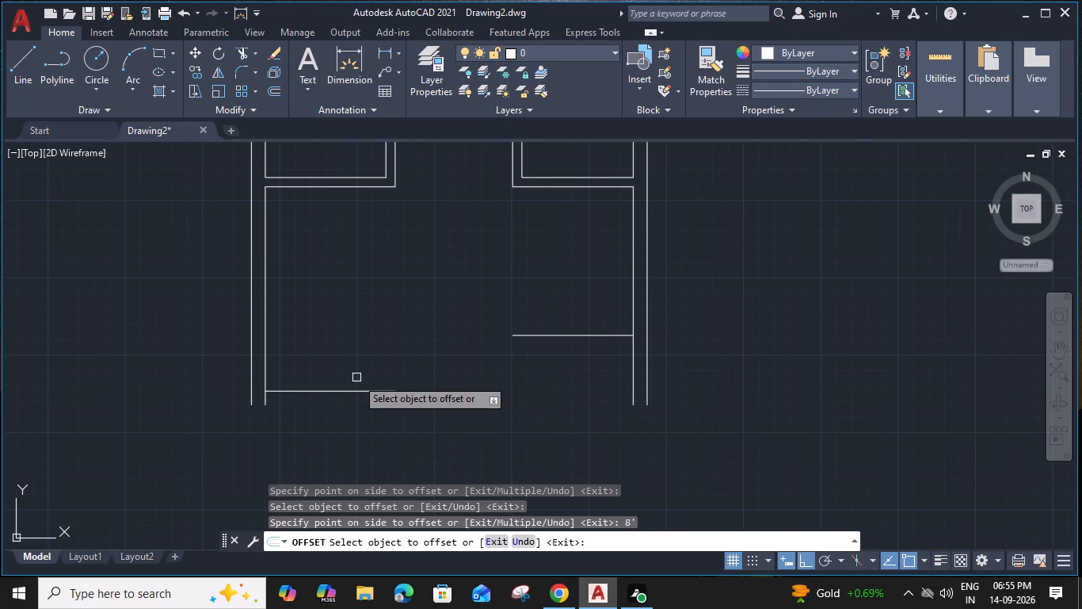
# Offset the new left and right horizontal lines 6" further down to give both partitions their thickness.
pyautogui.click(347, 394)
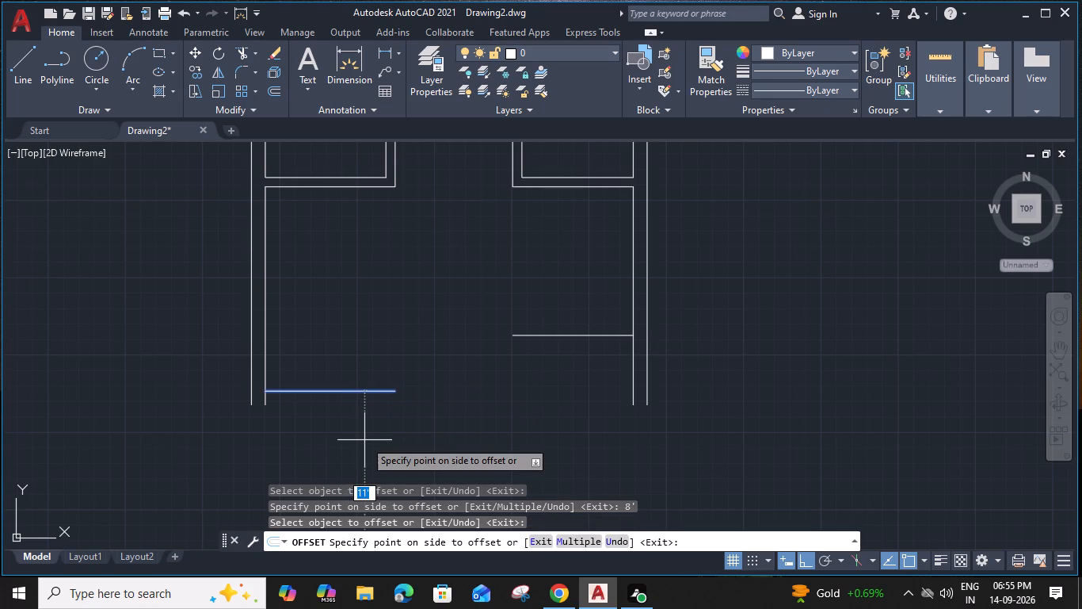
pyautogui.write('6"')
pyautogui.press('Return')
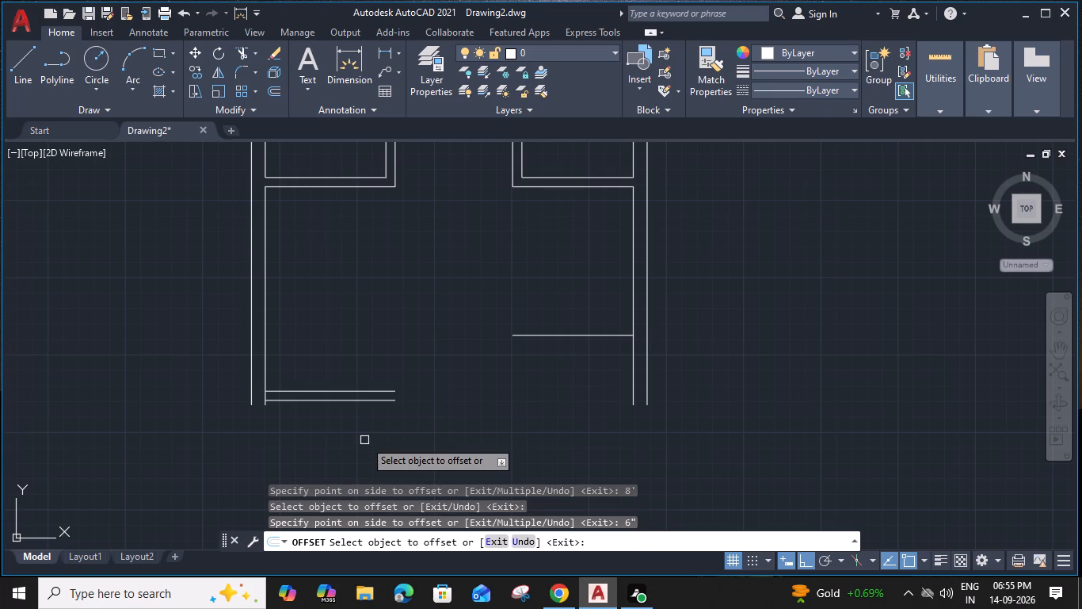
pyautogui.click(520, 332)
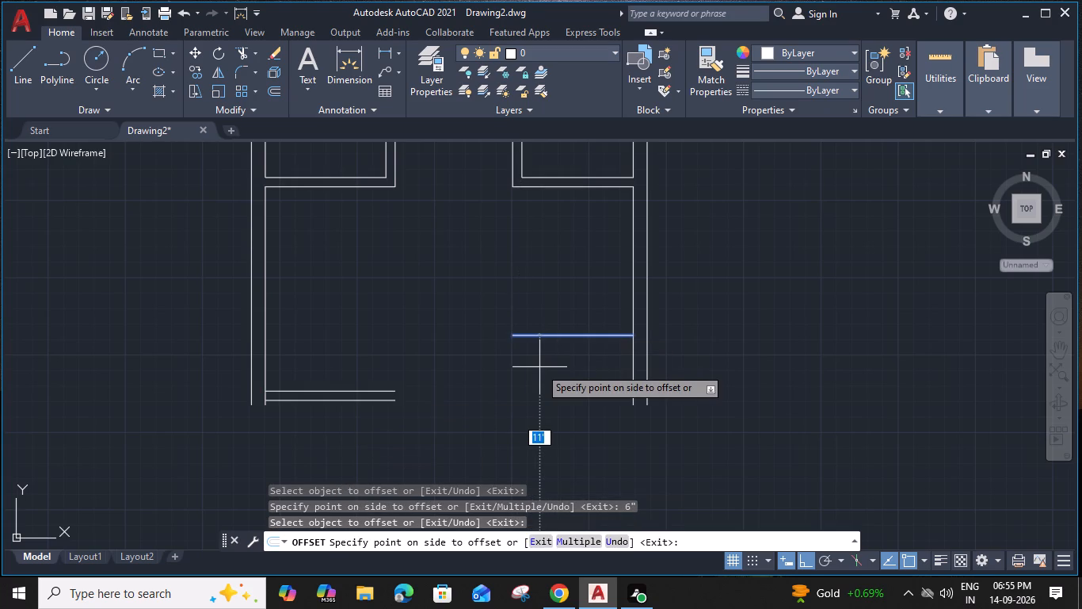
pyautogui.write('6"')
pyautogui.press('Return')
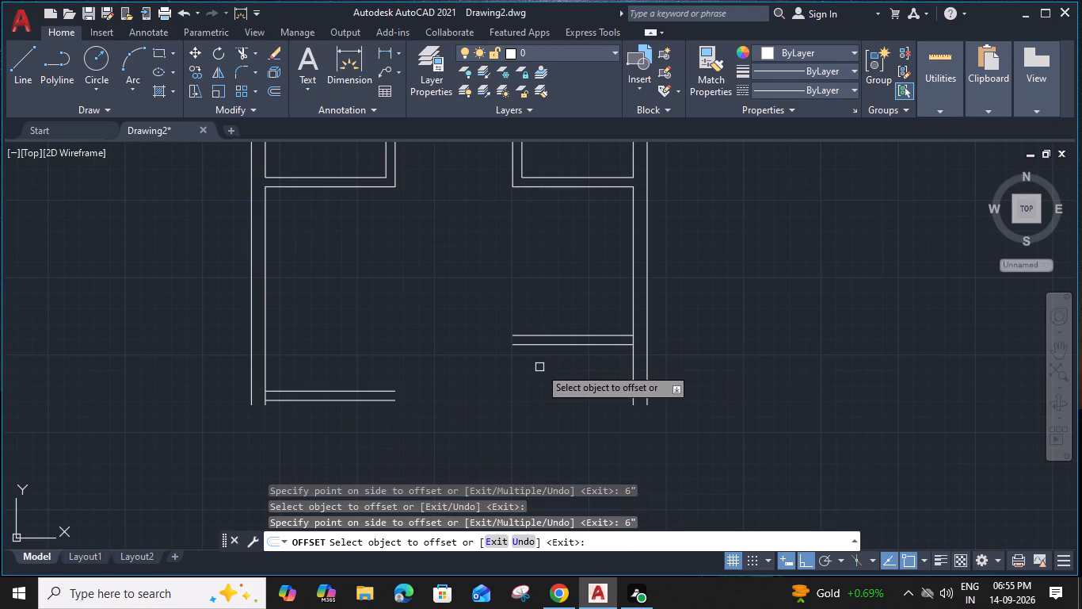
# Offset the right wall's inner line 6' to the left, and offset that new line 6" back to the right.
pyautogui.moveTo(539, 362); pyautogui.dragTo(531, 363, button='middle')
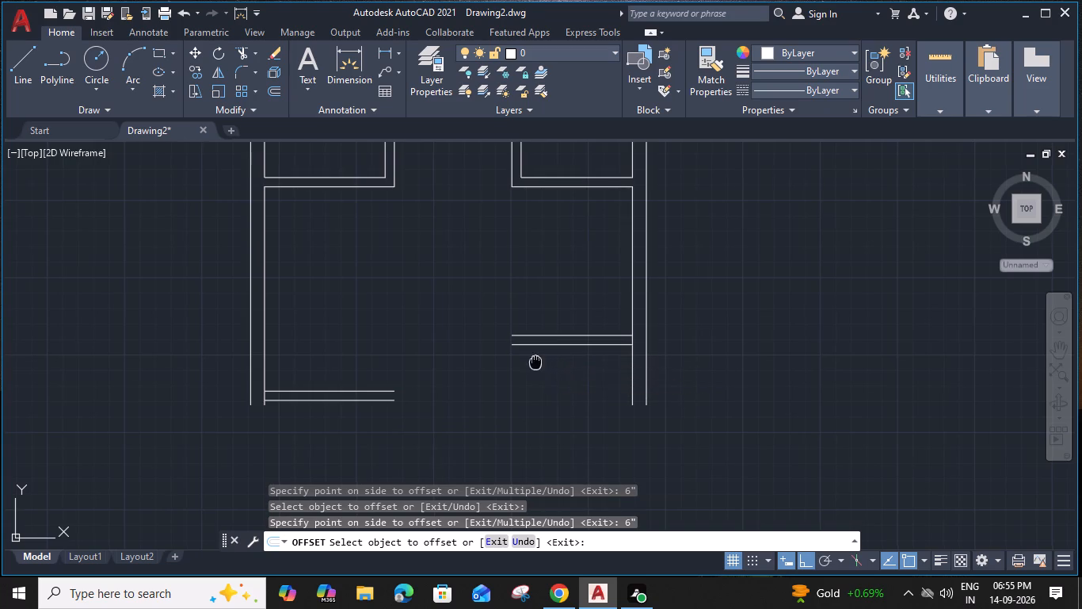
pyautogui.moveTo(531, 363); pyautogui.dragTo(482, 372, button='middle')
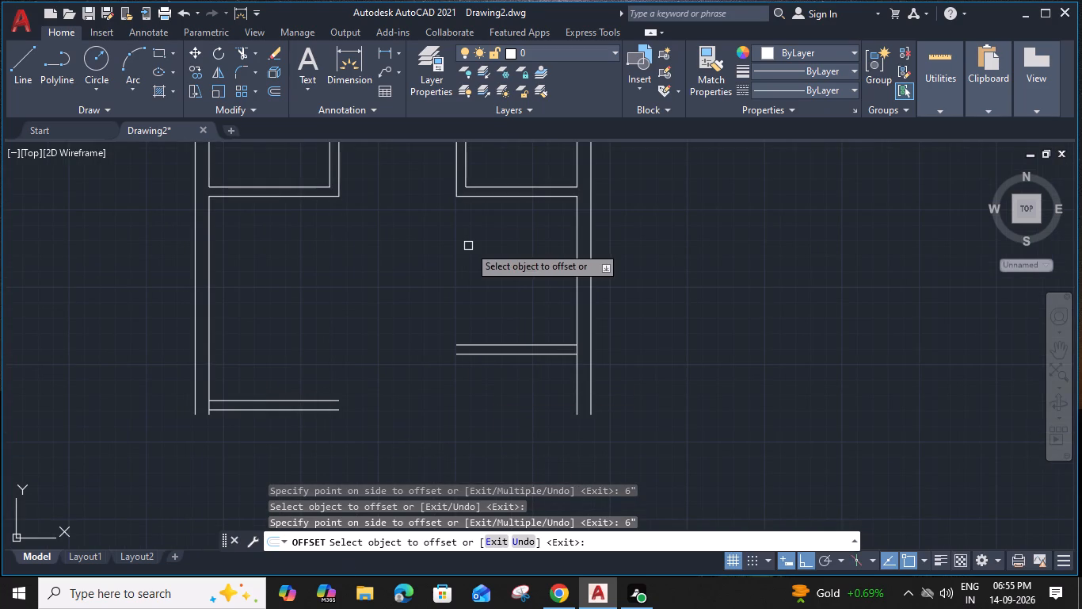
pyautogui.click(579, 263)
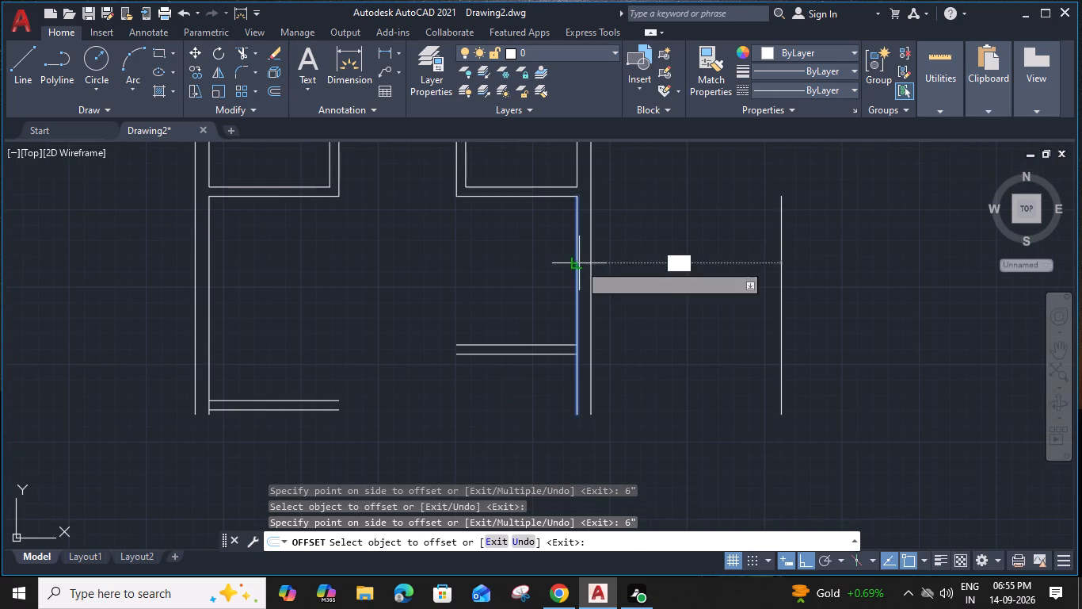
pyautogui.press('6')
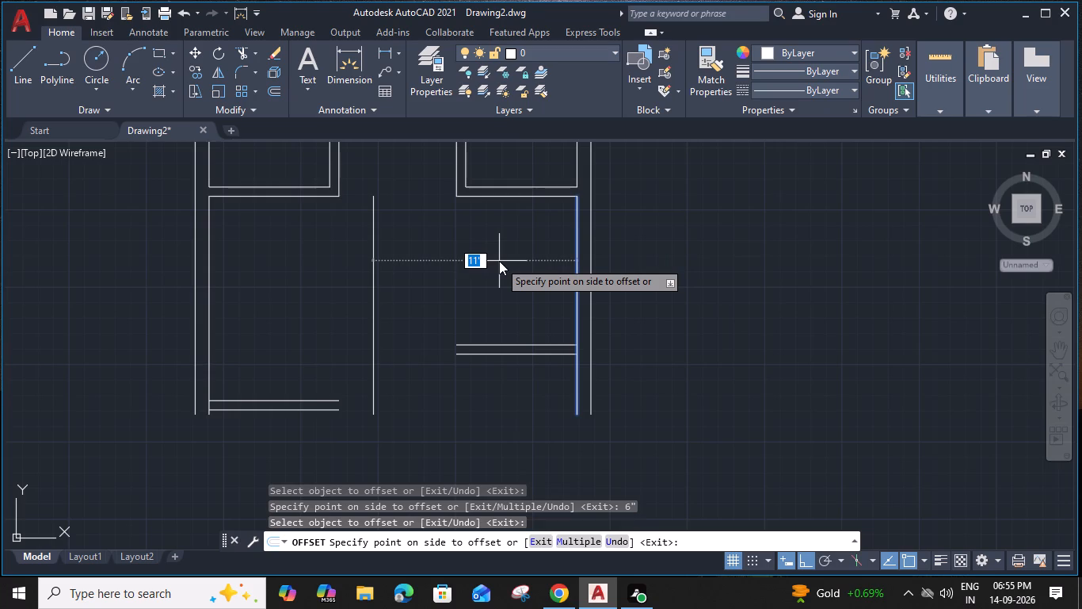
pyautogui.press("'")
pyautogui.press('Return')
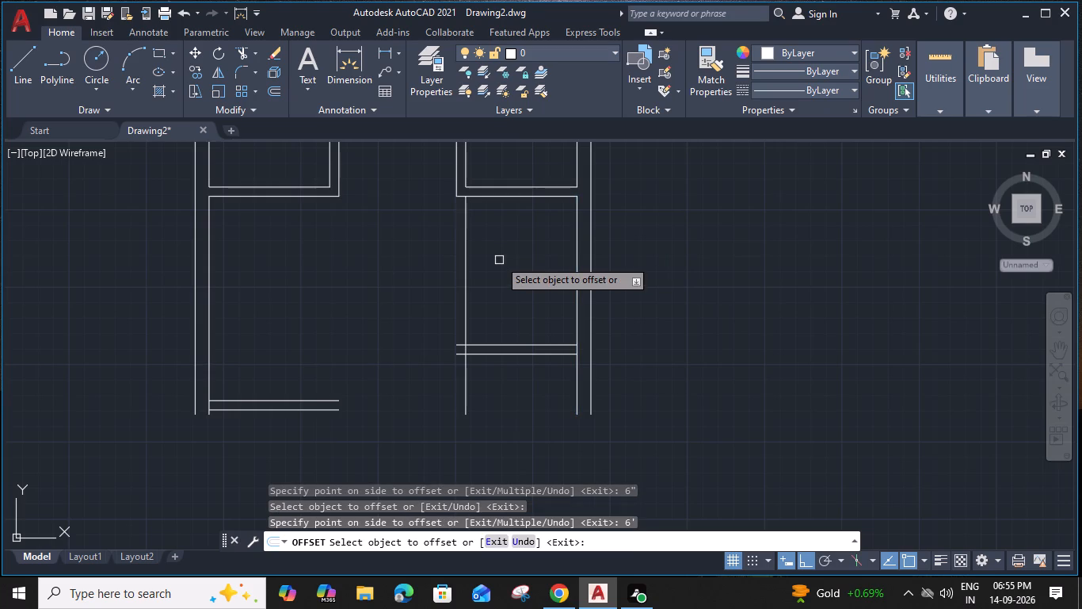
pyautogui.click(466, 236)
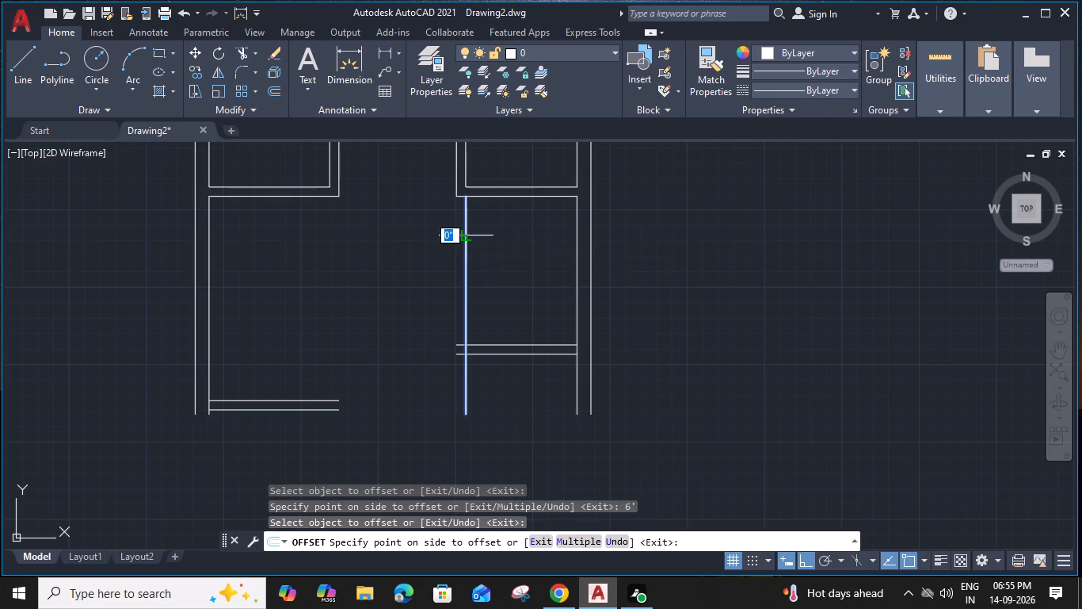
pyautogui.write('6"')
pyautogui.press('Return')
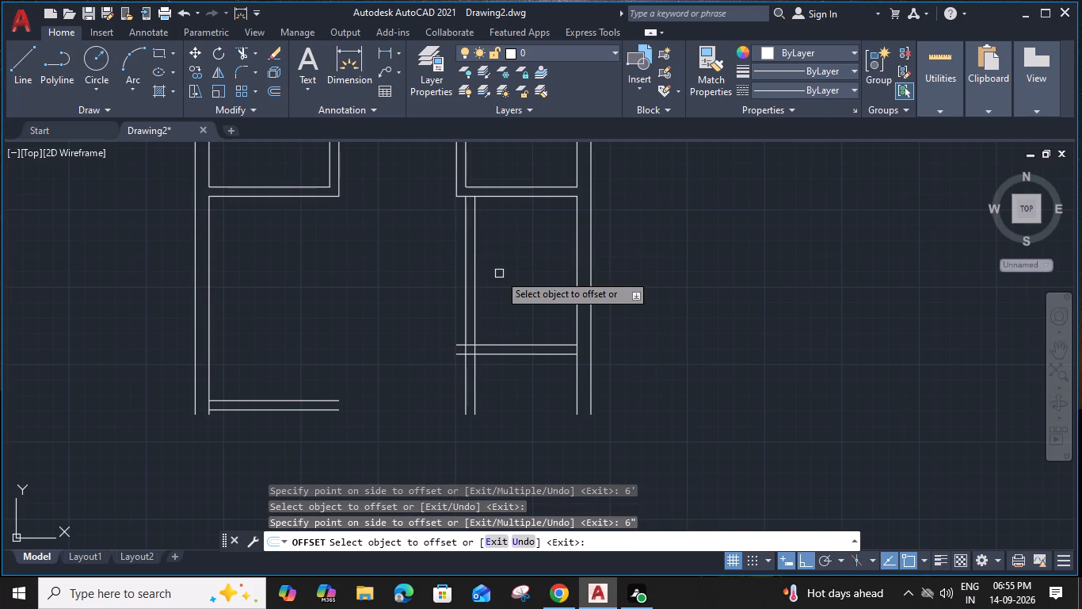
pyautogui.moveTo(499, 274); pyautogui.dragTo(531, 160, button='middle')
pyautogui.moveTo(539, 268); pyautogui.dragTo(547, 285, button='middle')
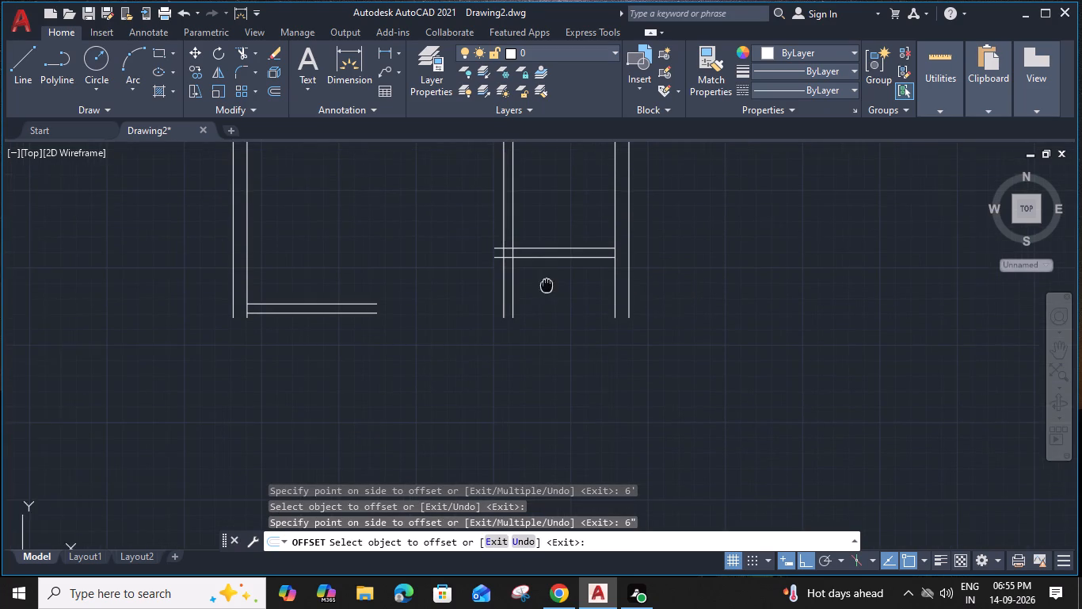
# Offset the lower line of the left room's bottom partition 10' downward.
pyautogui.moveTo(547, 285); pyautogui.dragTo(547, 287, button='middle')
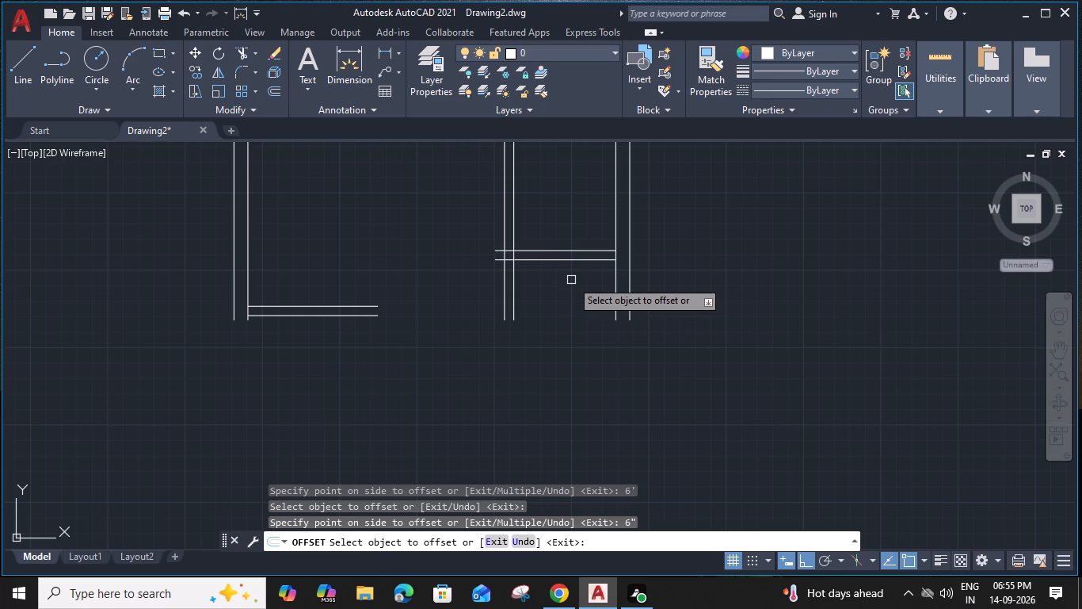
pyautogui.moveTo(513, 338); pyautogui.dragTo(572, 297, button='middle')
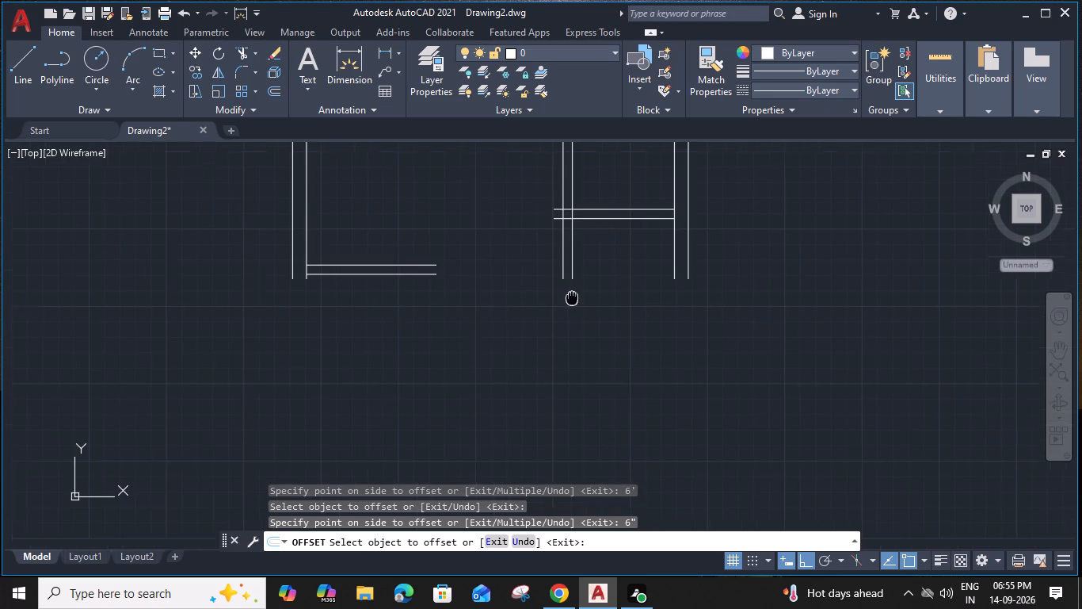
pyautogui.moveTo(572, 297); pyautogui.dragTo(573, 296, button='middle')
pyautogui.click(396, 270)
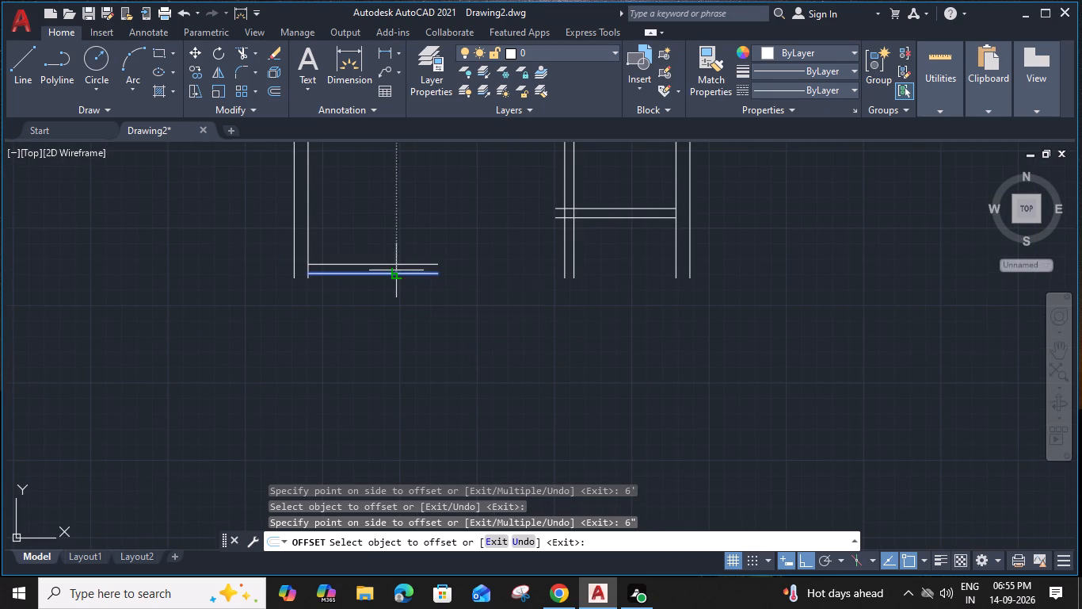
pyautogui.press('1')
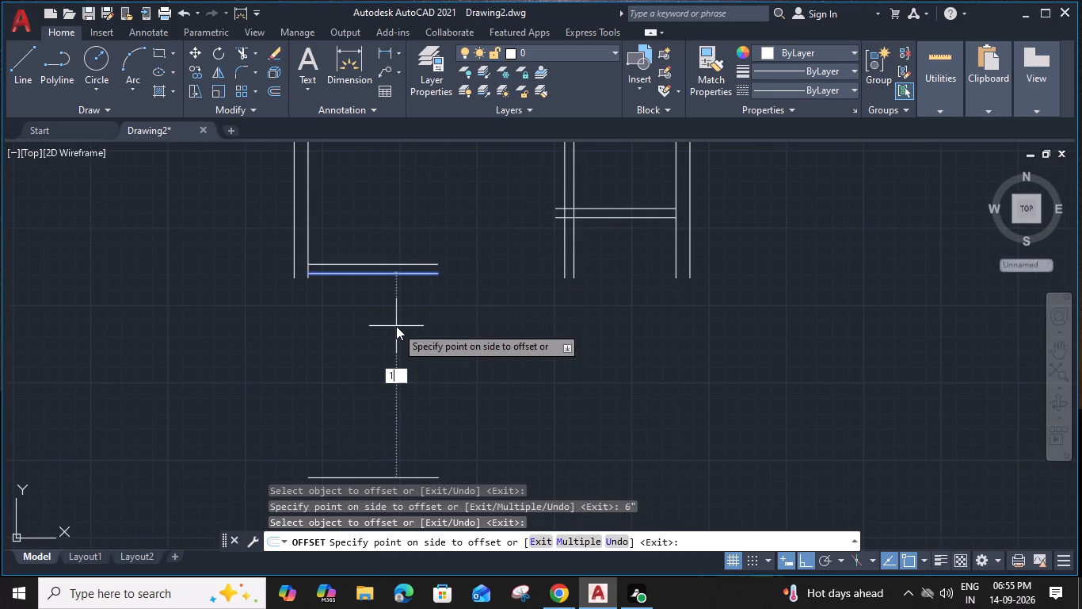
pyautogui.write("0'")
pyautogui.press('Return')
# Offset the new bottom line 9" further down to give the bottom outer wall its thickness.
pyautogui.moveTo(368, 335); pyautogui.dragTo(368, 322, button='middle')
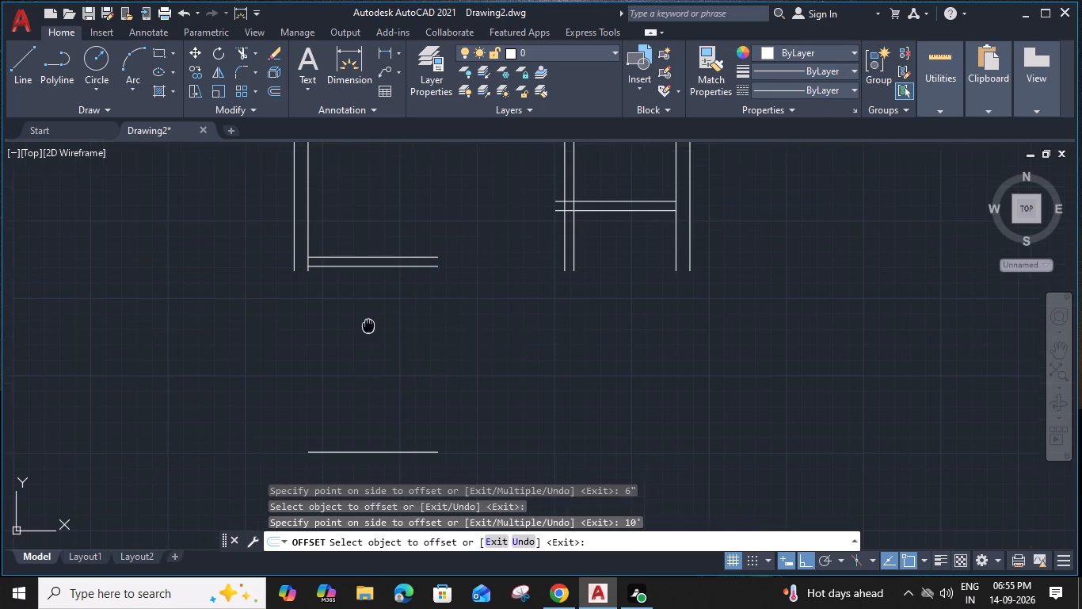
pyautogui.moveTo(368, 322); pyautogui.dragTo(385, 283, button='middle')
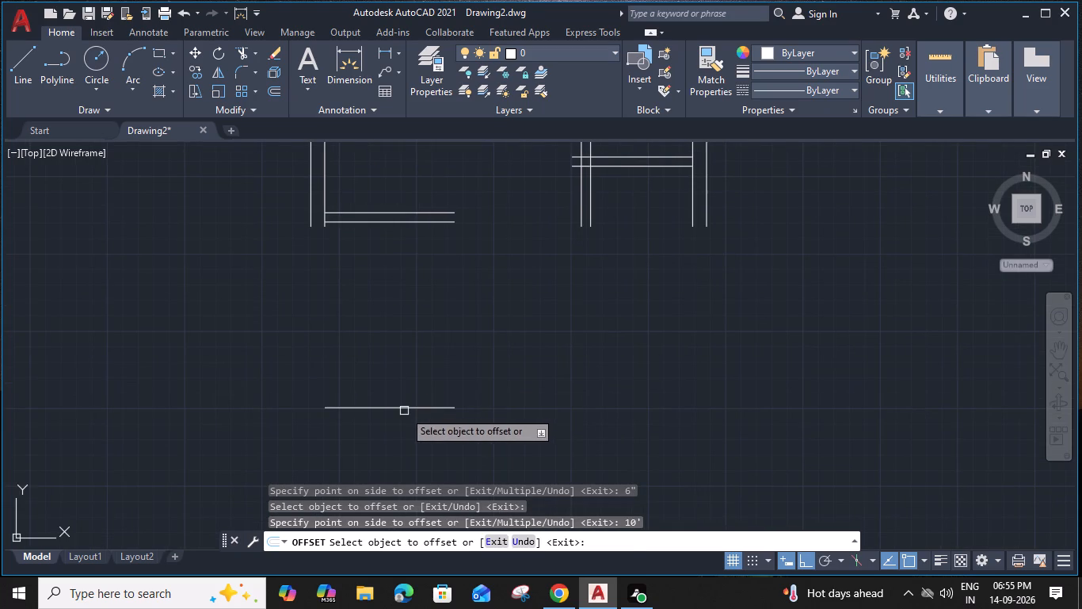
pyautogui.click(404, 412)
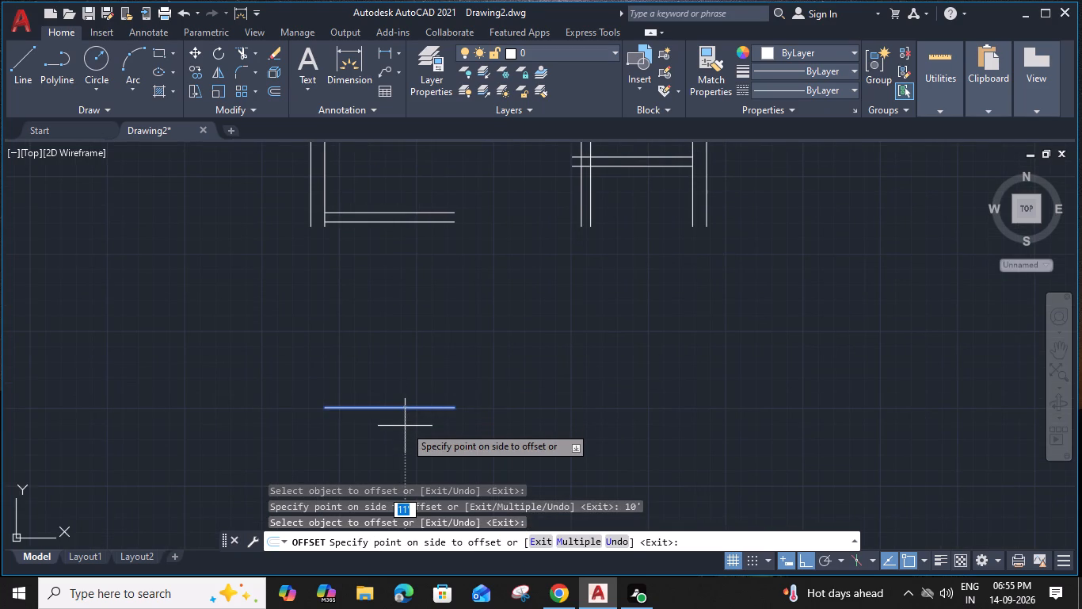
pyautogui.write('9"')
pyautogui.press('Return')
pyautogui.press('Escape')
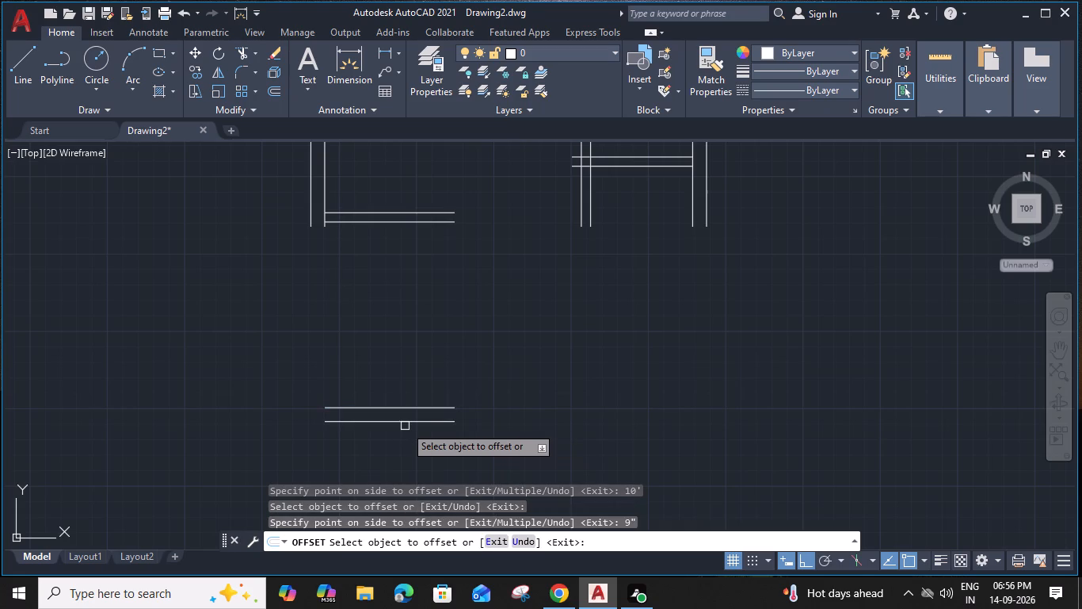
# Fillet the two bottom wall lines with the left wall's outer and inner lines to close the lower-left corner.
pyautogui.press('f')
pyautogui.press('space')
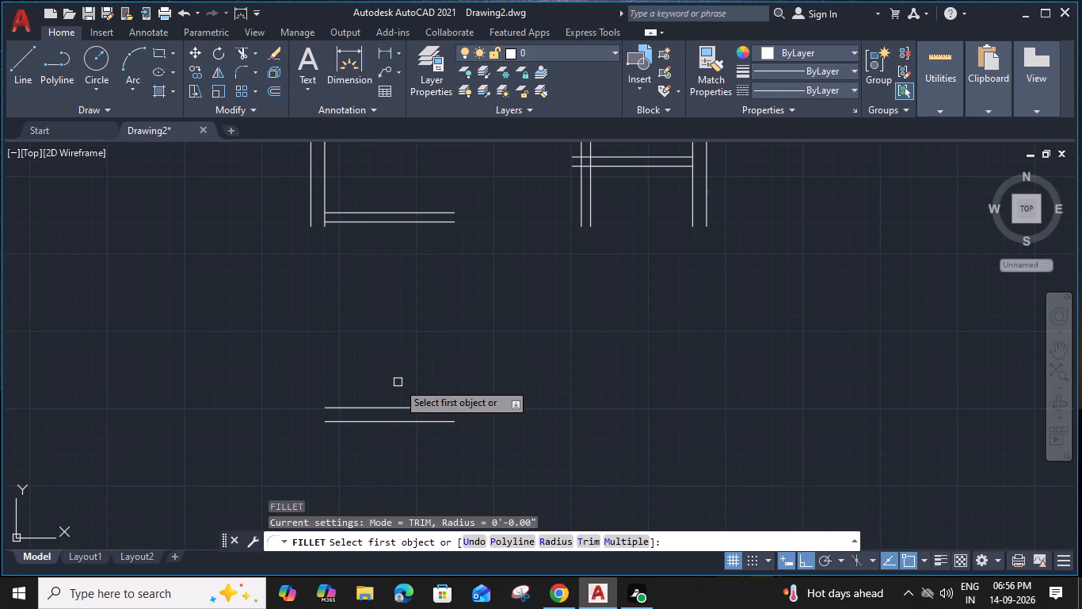
pyautogui.write('m')
pyautogui.press('space')
pyautogui.click(360, 423)
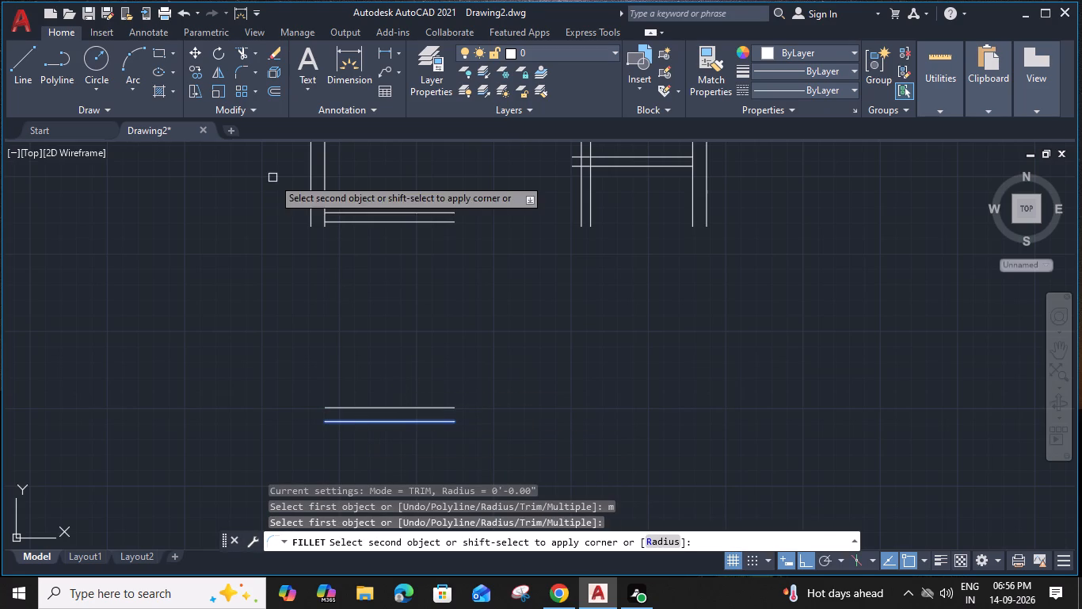
pyautogui.click(307, 201)
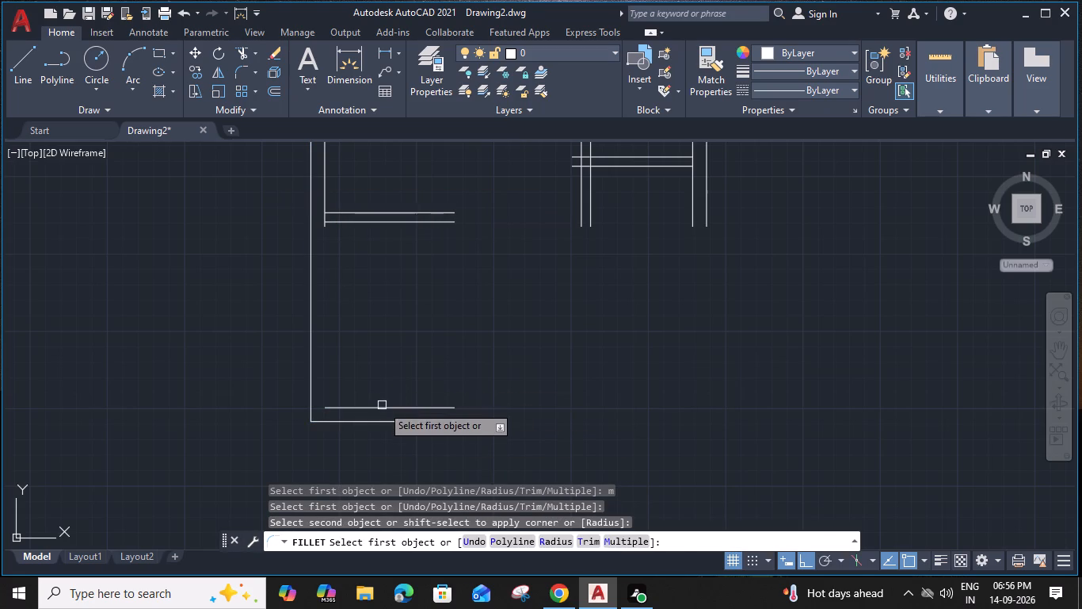
pyautogui.click(380, 407)
pyautogui.click(325, 174)
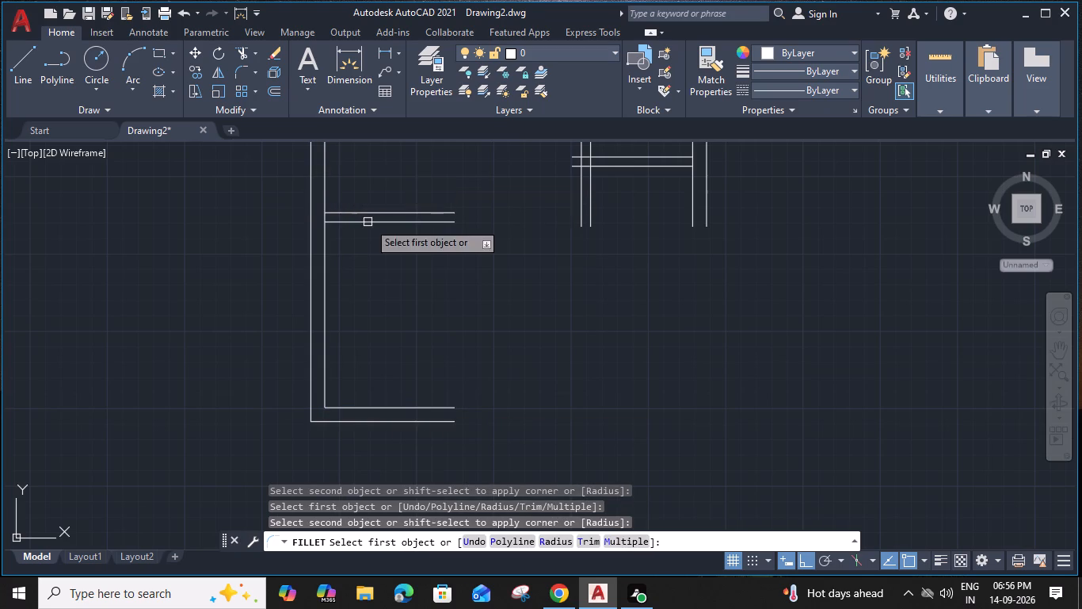
pyautogui.press('Escape')
# Trim the left wall's inner line between the two lines of the partition above the bottom room.
pyautogui.write('tr')
pyautogui.press('space')
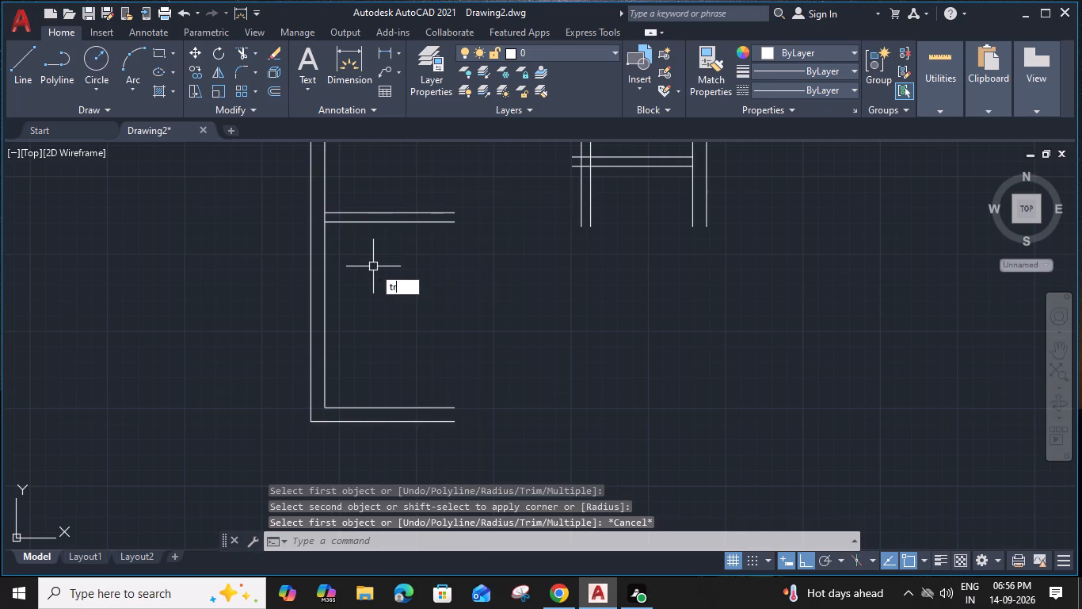
pyautogui.scroll(2, 344, 204)
pyautogui.click(293, 235)
pyautogui.press('Escape')
pyautogui.scroll(-3, 293, 235)
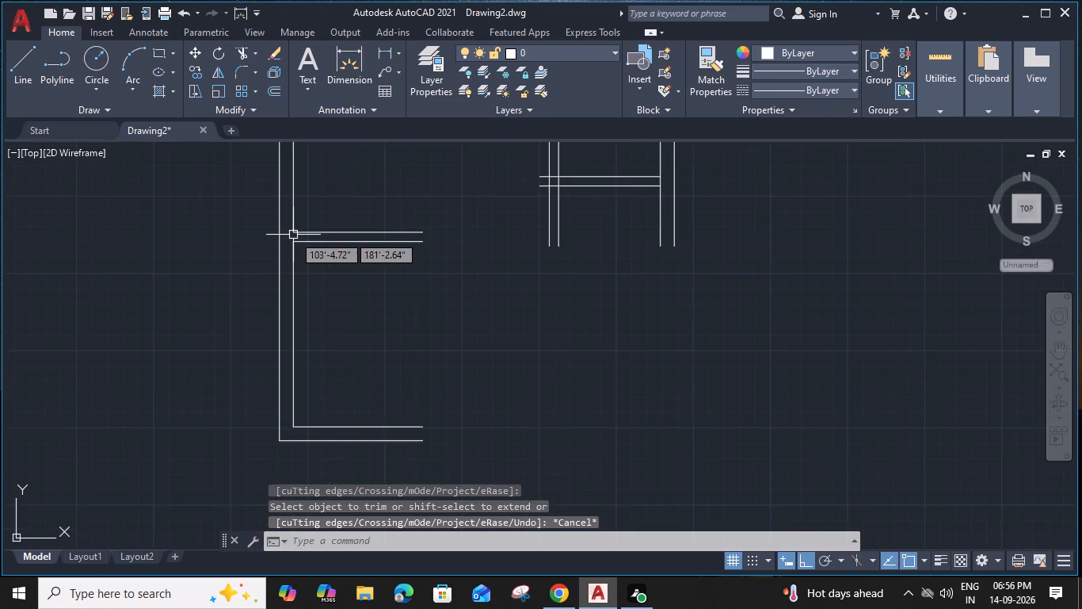
# Offset the left wall's inner line in the bottom-left room 10' to the right.
pyautogui.moveTo(334, 301); pyautogui.dragTo(371, 310, button='middle')
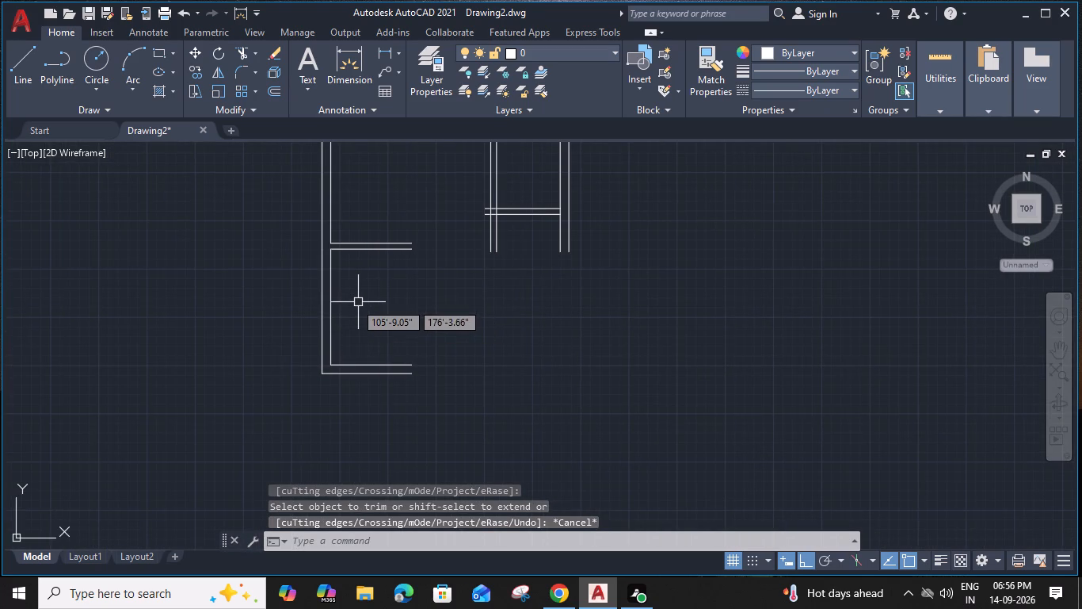
pyautogui.click(333, 289)
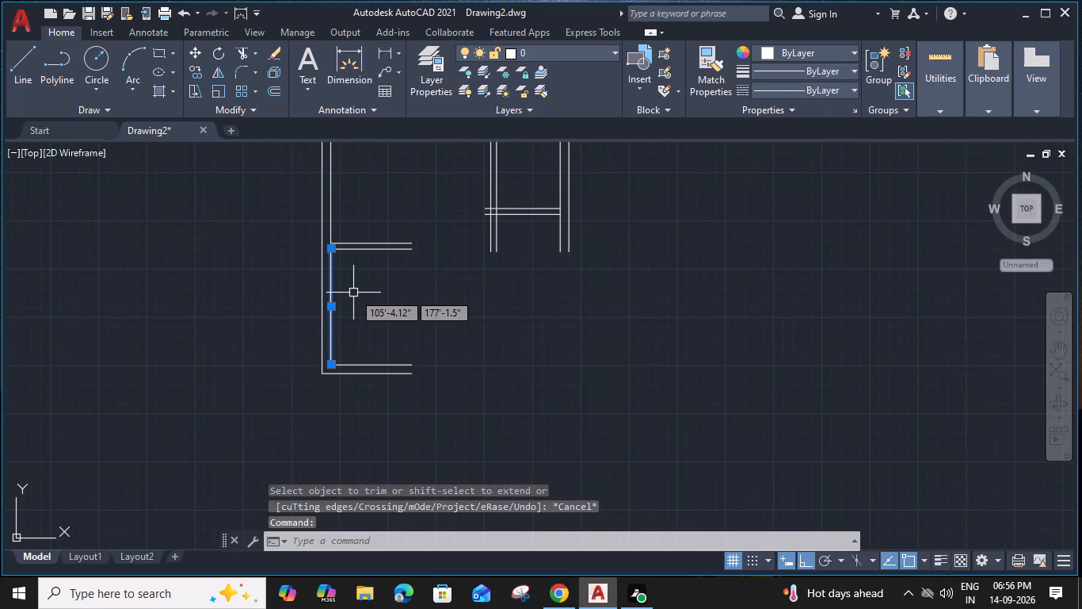
pyautogui.press('o')
pyautogui.press('Return')
pyautogui.write("10'")
pyautogui.press('Return')
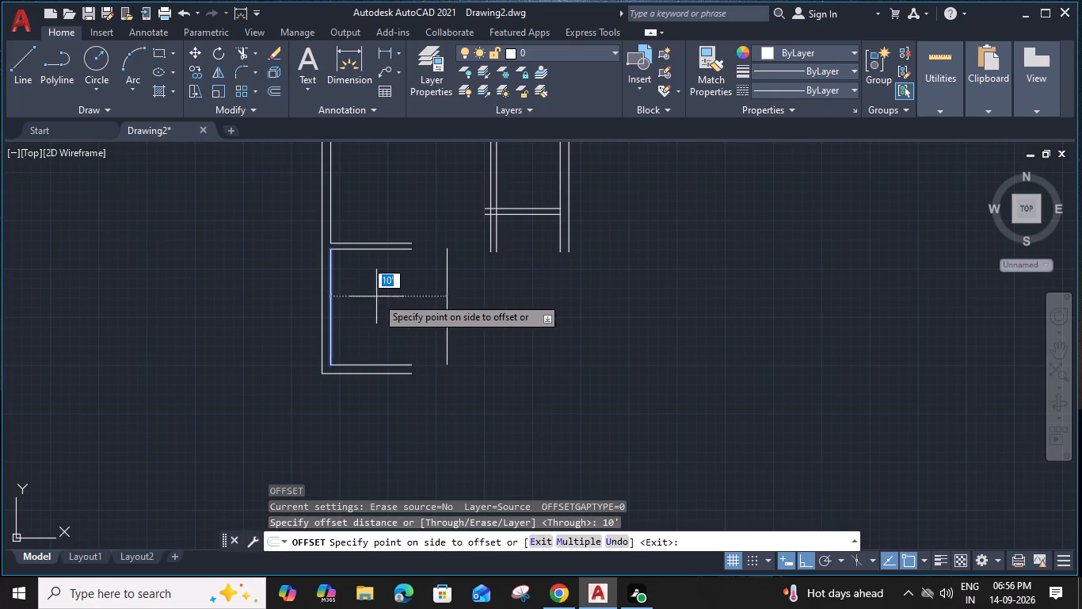
pyautogui.click(382, 297)
# Offset the new vertical line 6" further right to form the bottom-left room's right partition.
pyautogui.click(448, 282)
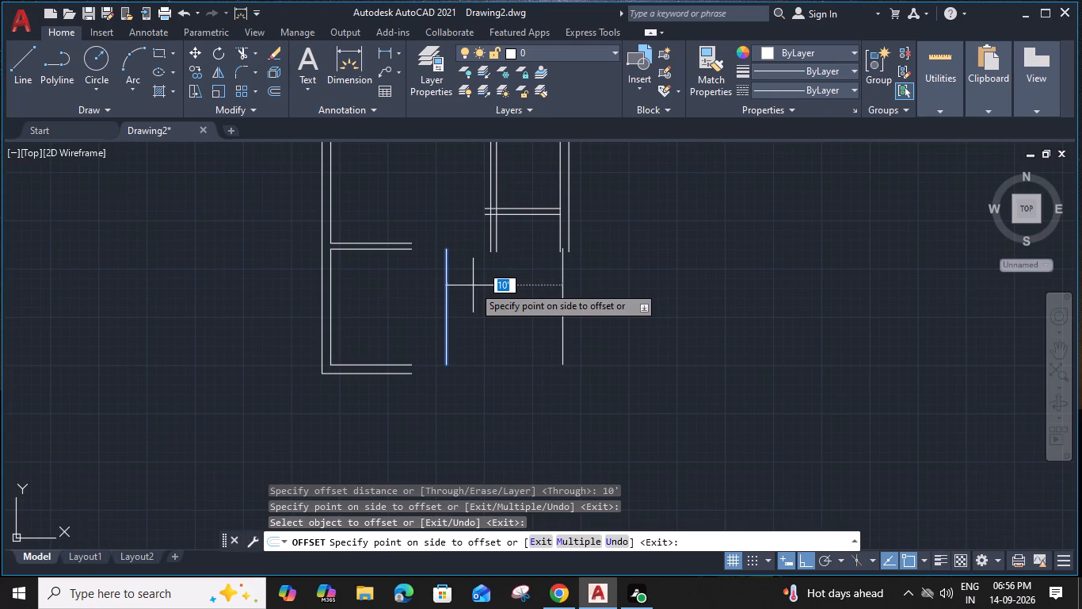
pyautogui.write('6"')
pyautogui.press('Return')
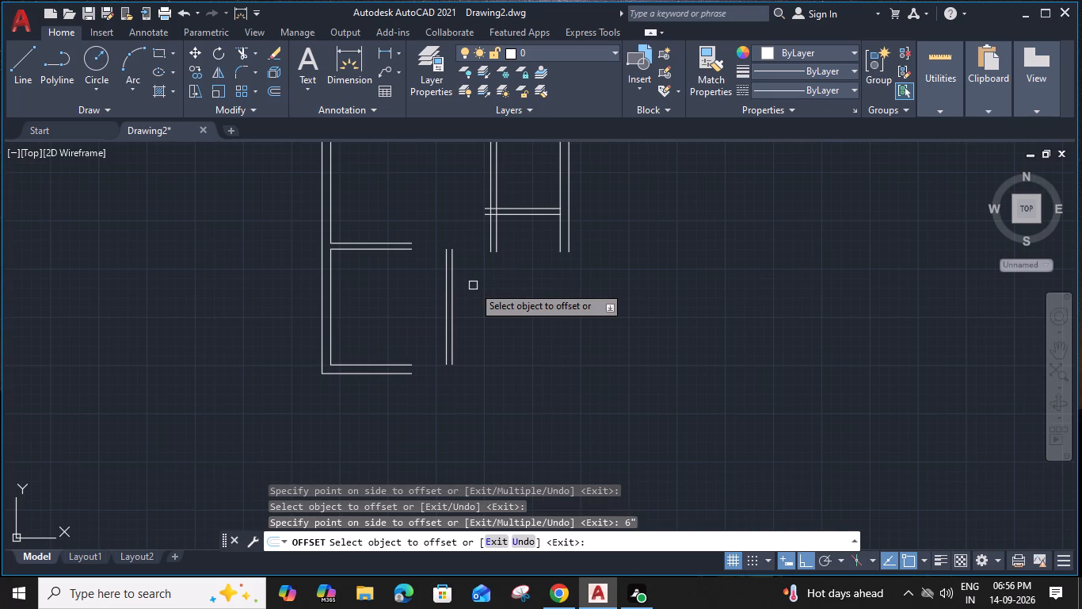
pyautogui.moveTo(473, 285); pyautogui.dragTo(433, 296, button='middle')
pyautogui.press('Escape')
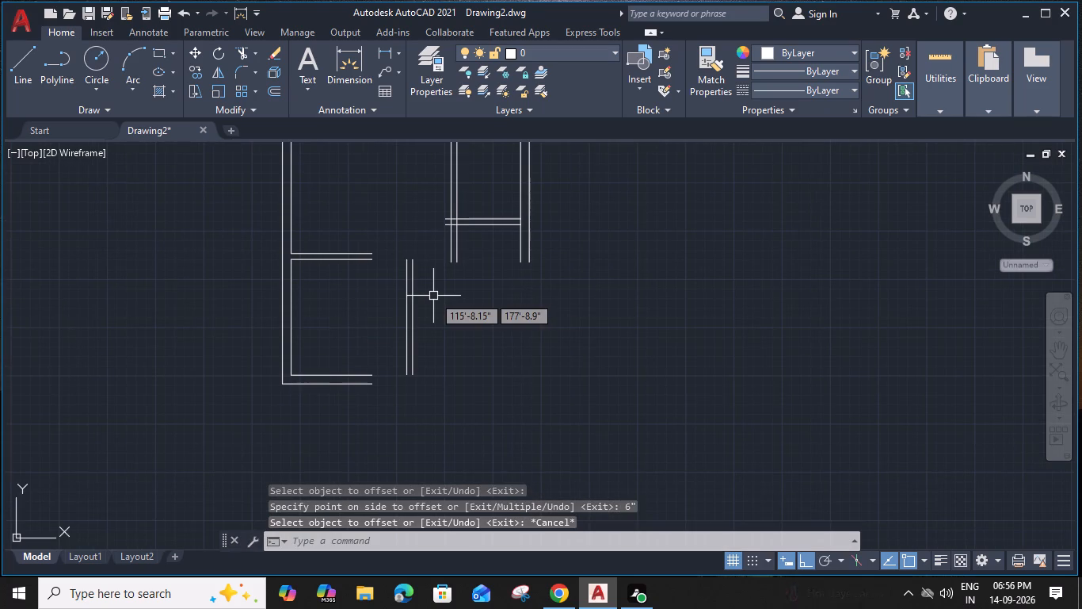
pyautogui.press('e')
pyautogui.press('Escape')
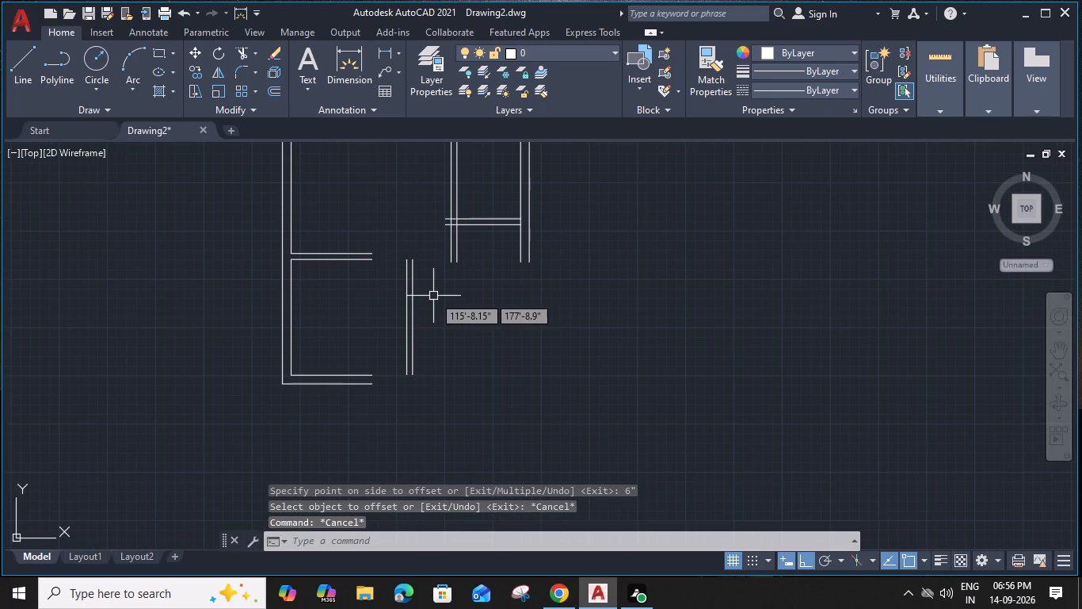
# Fillet the bottom-left room's right partition with its horizontal lines at both inner right corners and the outer upper-right corner.
pyautogui.write('f m')
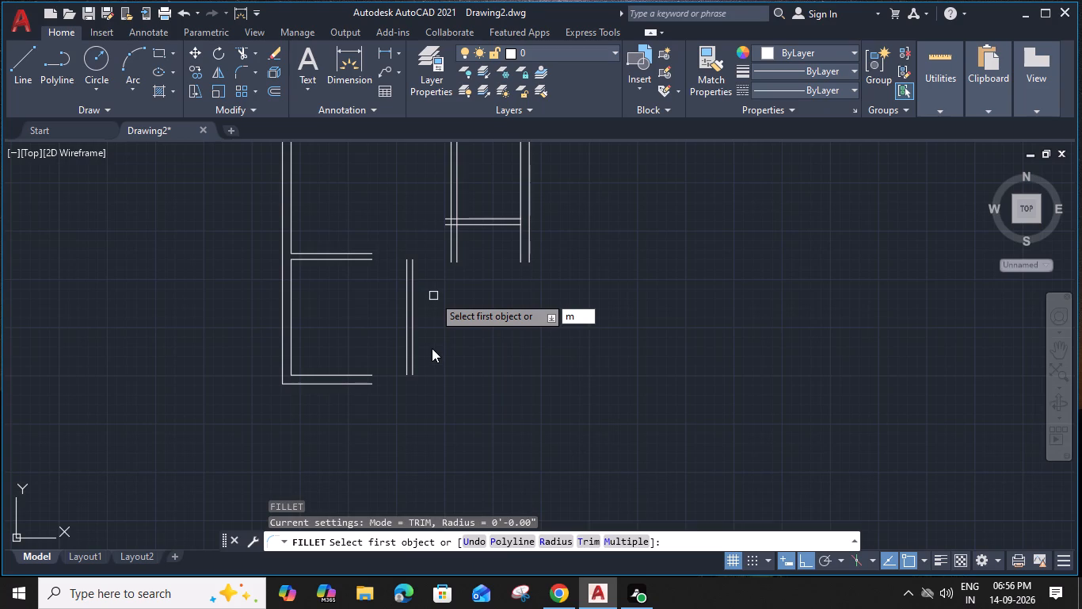
pyautogui.press('space')
pyautogui.click(402, 361)
pyautogui.click(406, 361)
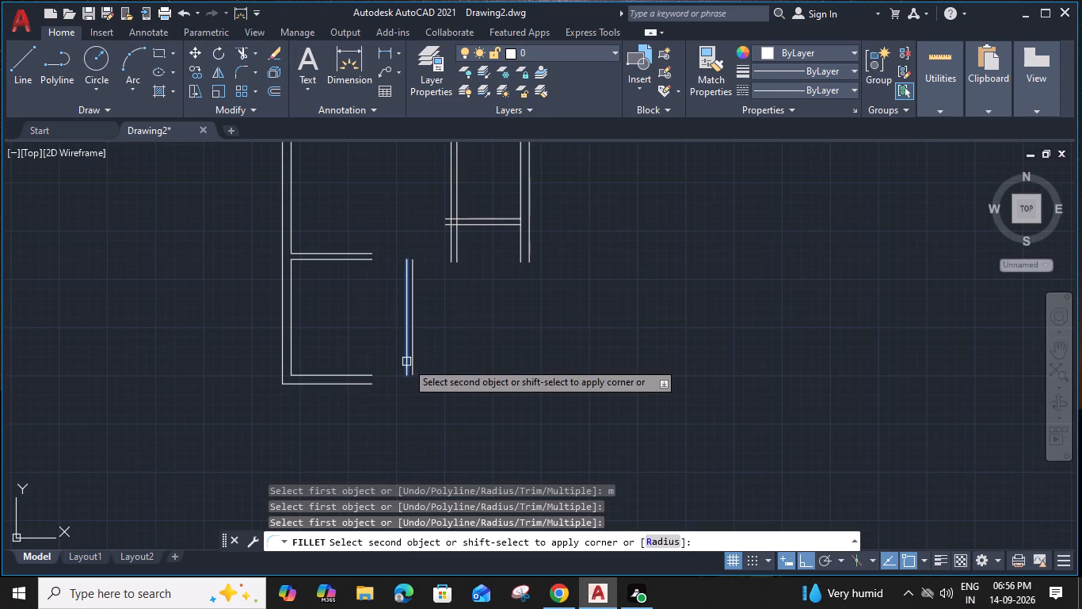
pyautogui.click(371, 376)
pyautogui.moveTo(377, 279); pyautogui.dragTo(377, 321, button='middle')
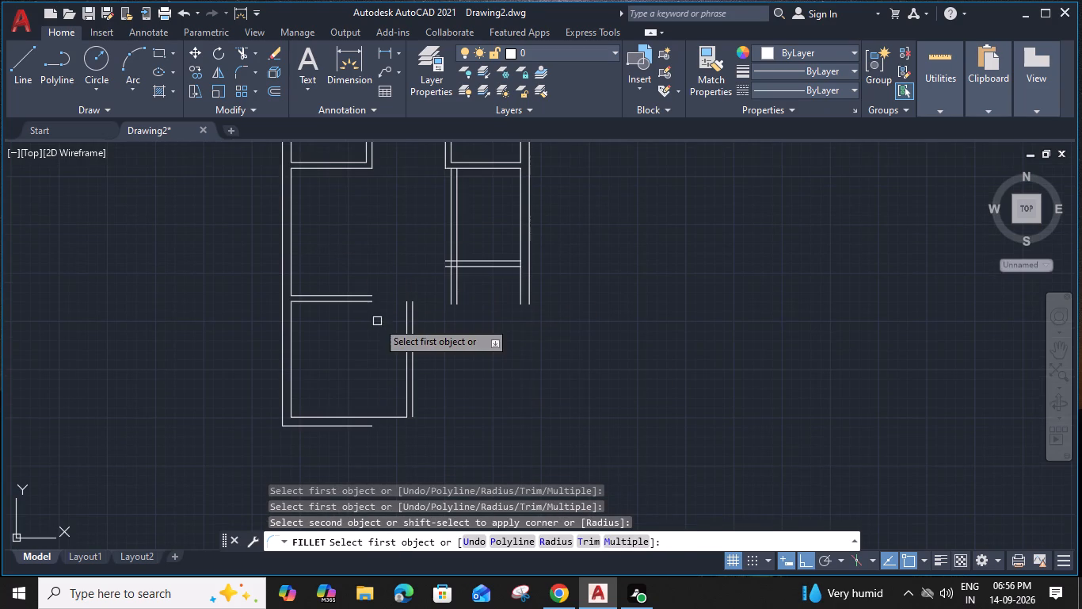
pyautogui.click(404, 312)
pyautogui.click(372, 304)
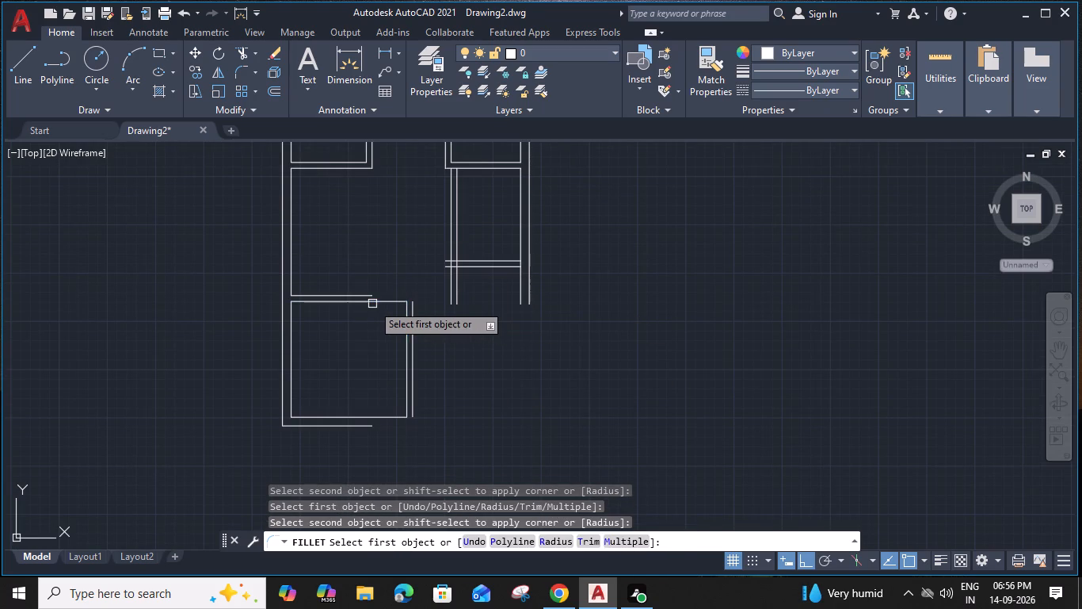
pyautogui.click(368, 293)
pyautogui.click(415, 324)
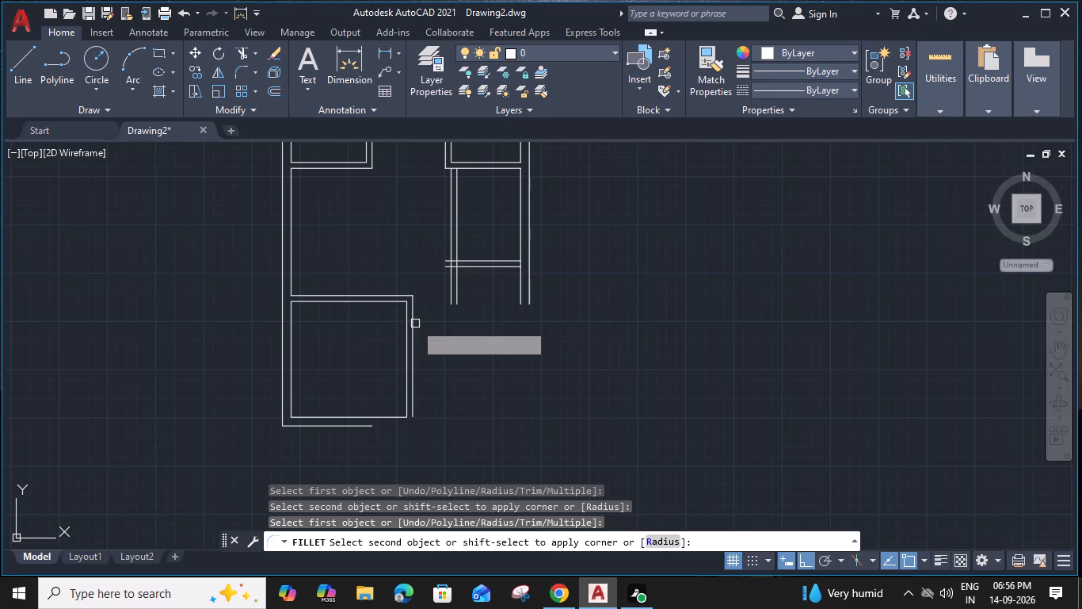
pyautogui.press('Escape')
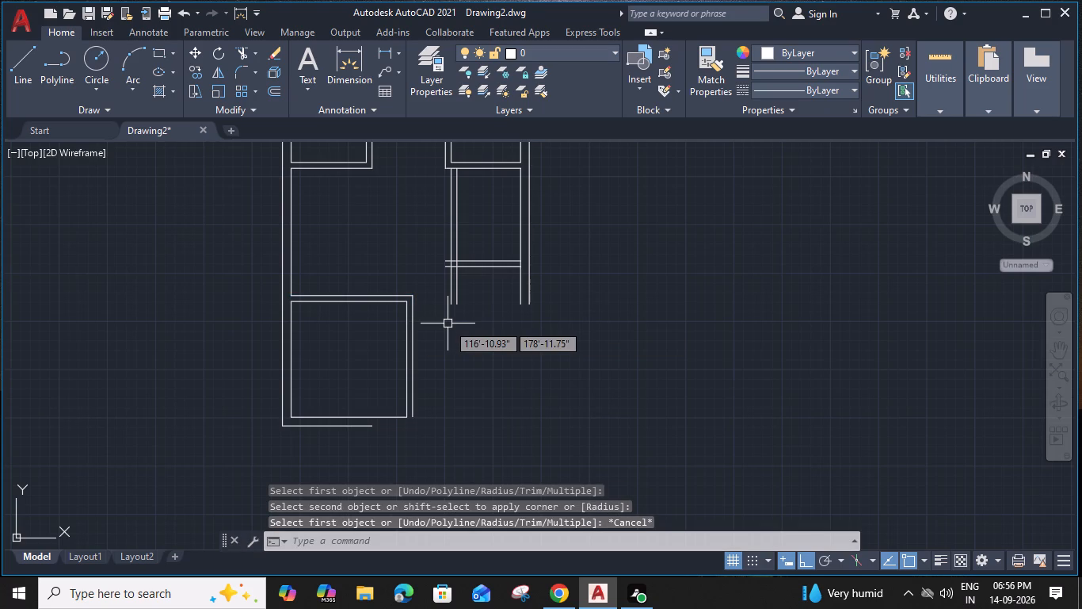
# Trim both vertical partition lines of the right room where they extend below its bottom partition.
pyautogui.write('tr')
pyautogui.press('space')
pyautogui.click(459, 289)
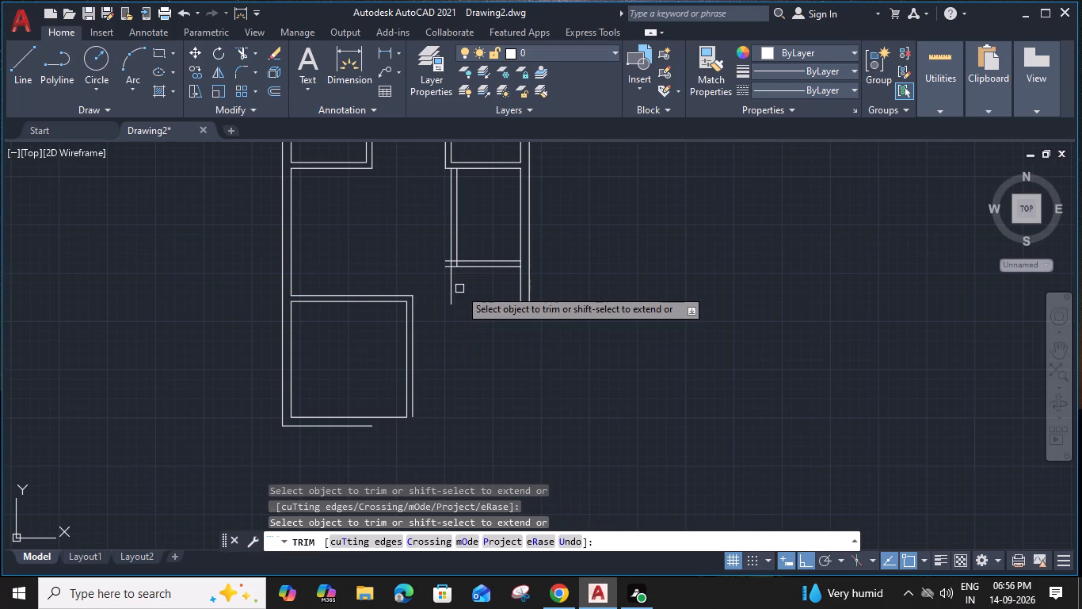
pyautogui.click(444, 285)
pyautogui.click(462, 285)
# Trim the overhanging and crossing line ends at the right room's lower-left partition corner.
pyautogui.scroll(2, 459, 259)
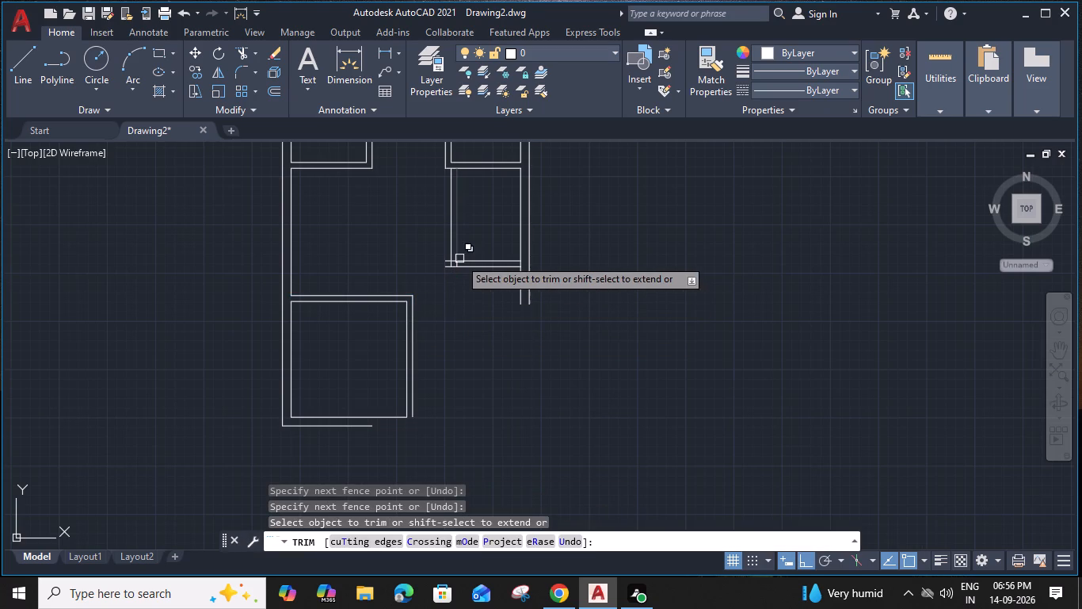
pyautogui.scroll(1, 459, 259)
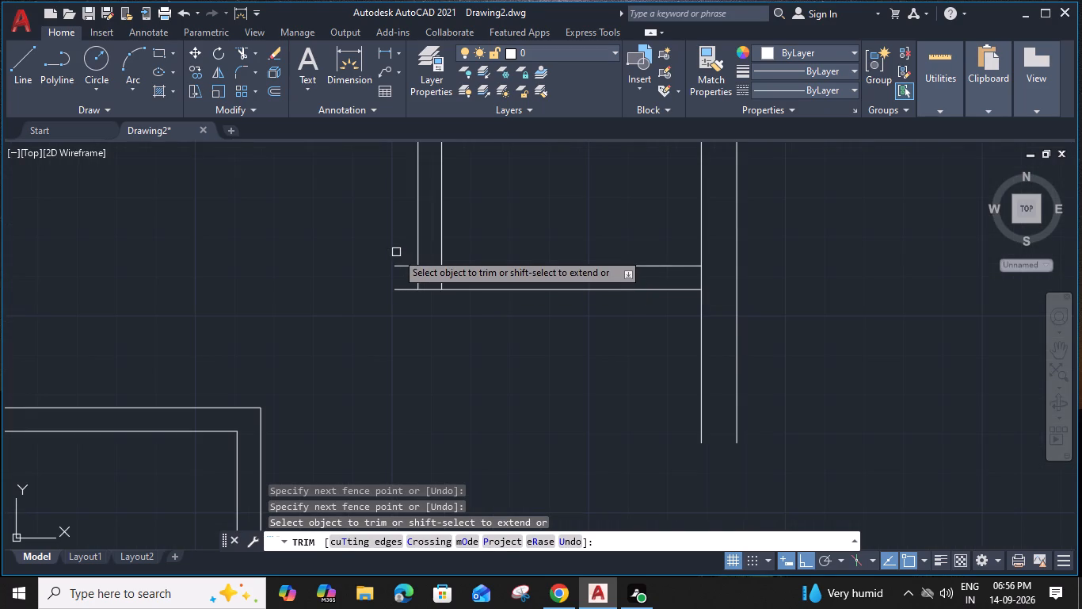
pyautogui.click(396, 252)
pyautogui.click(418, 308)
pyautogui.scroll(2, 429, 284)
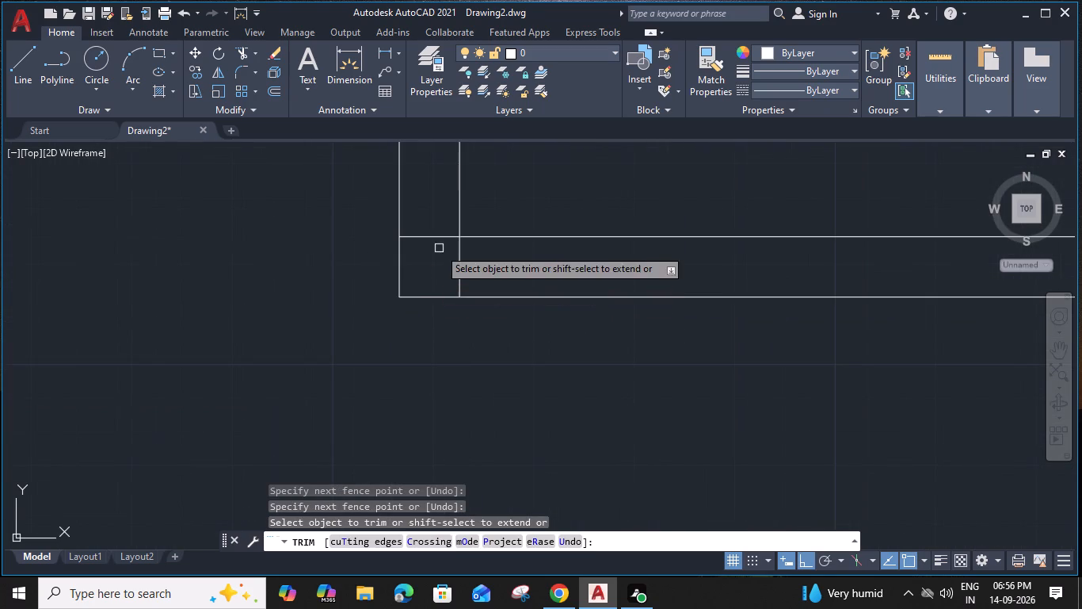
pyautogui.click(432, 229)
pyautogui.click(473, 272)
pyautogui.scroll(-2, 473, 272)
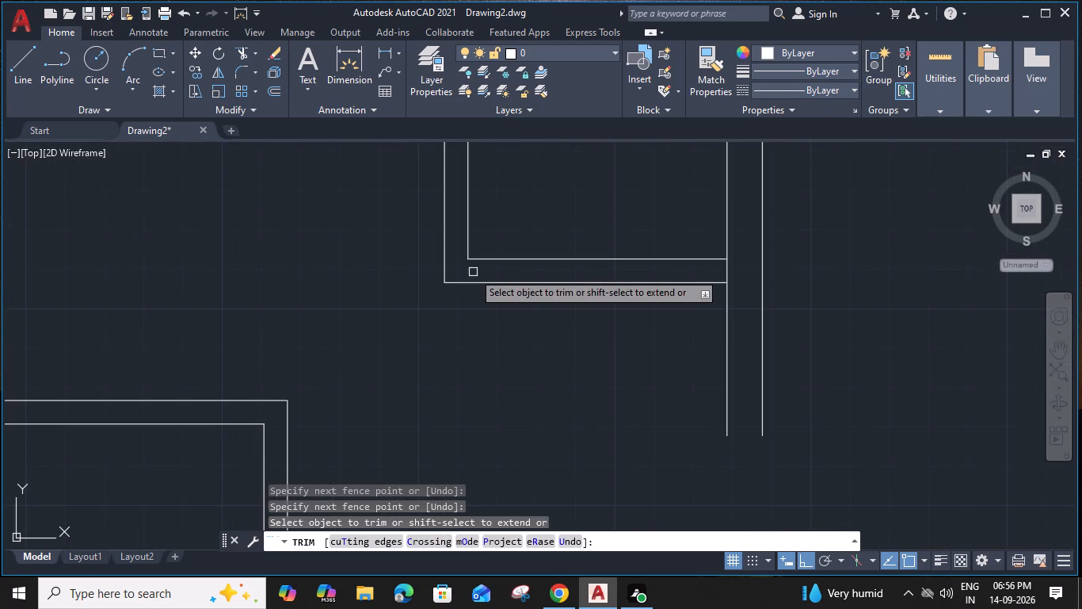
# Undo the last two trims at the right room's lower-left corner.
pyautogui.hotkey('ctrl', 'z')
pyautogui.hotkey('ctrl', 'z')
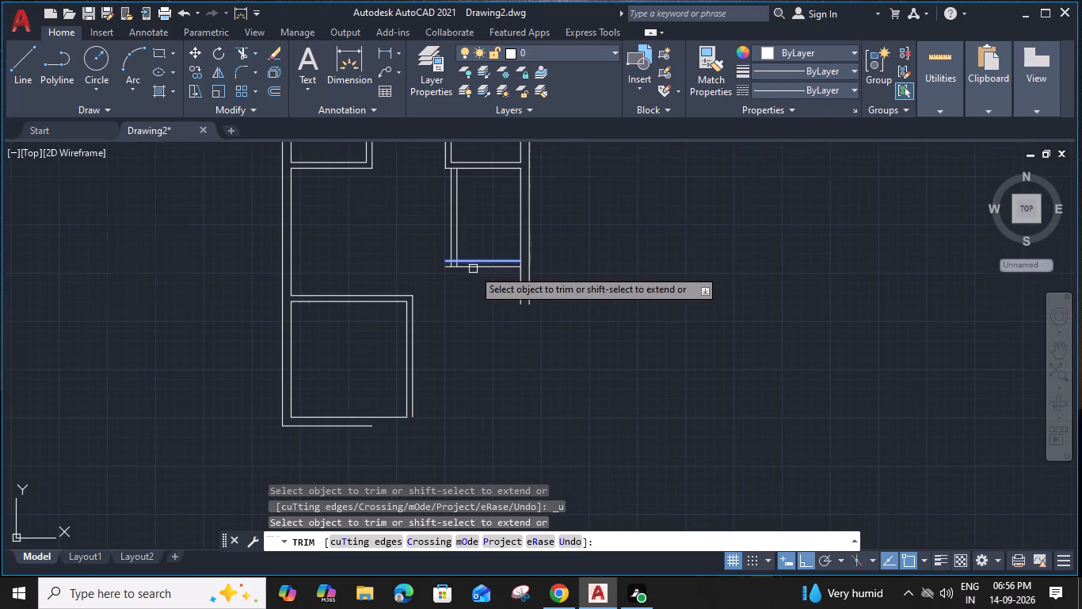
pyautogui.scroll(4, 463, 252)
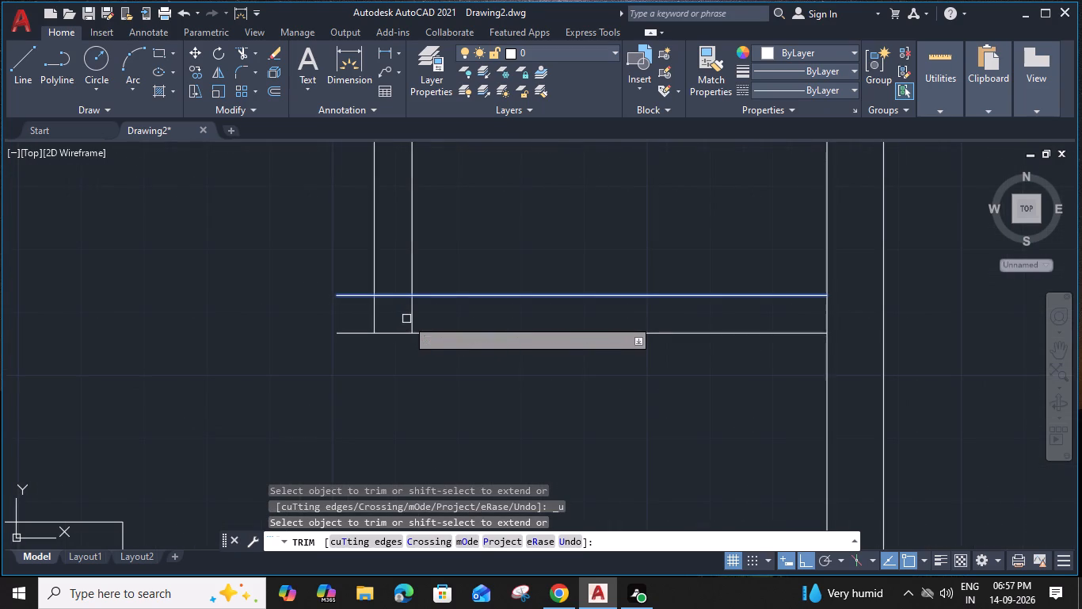
# Trim both vertical partition lines of the right room back to the upper line of its bottom partition.
pyautogui.click(411, 318)
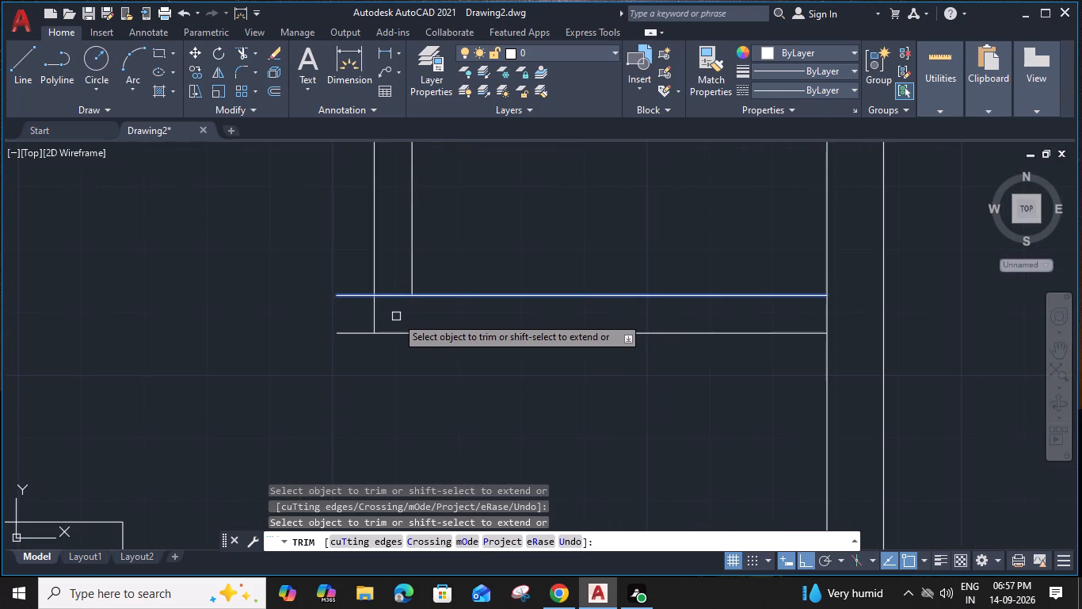
pyautogui.click(378, 309)
pyautogui.press('Escape')
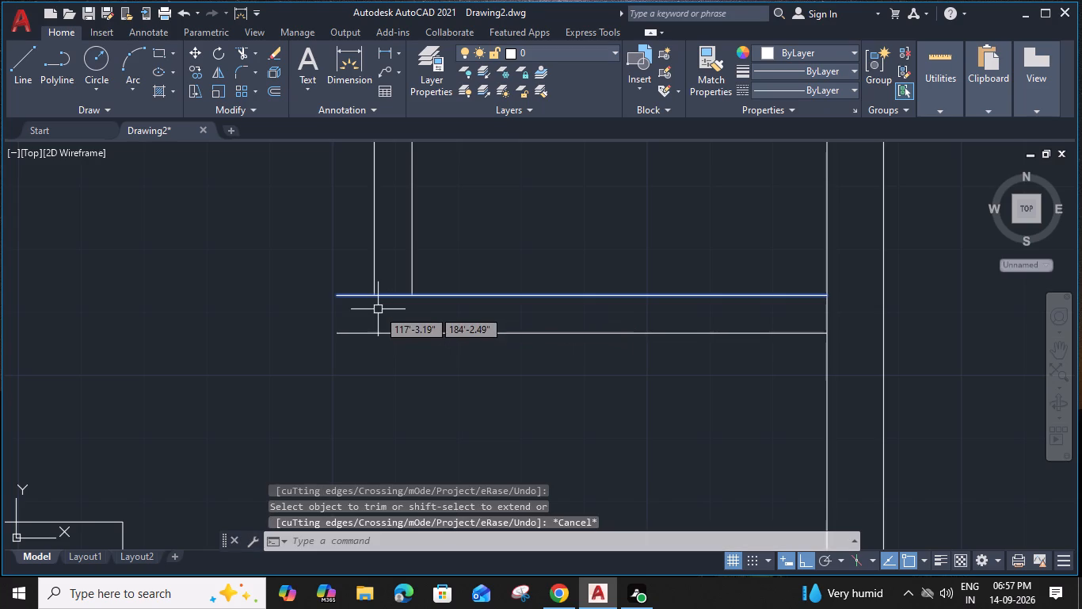
# Fillet the bottom outer wall's outer and inner lines with the matching right wall lines to close the plan's lower-right corner.
pyautogui.scroll(-3, 378, 309)
pyautogui.moveTo(383, 311); pyautogui.dragTo(448, 302, button='middle')
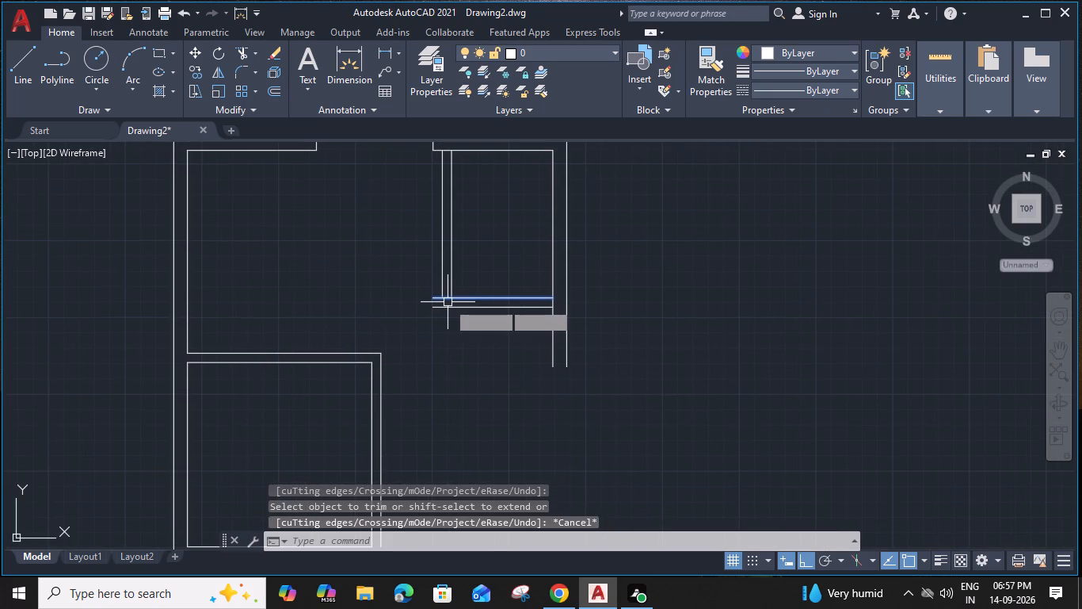
pyautogui.moveTo(628, 396); pyautogui.dragTo(640, 301, button='middle')
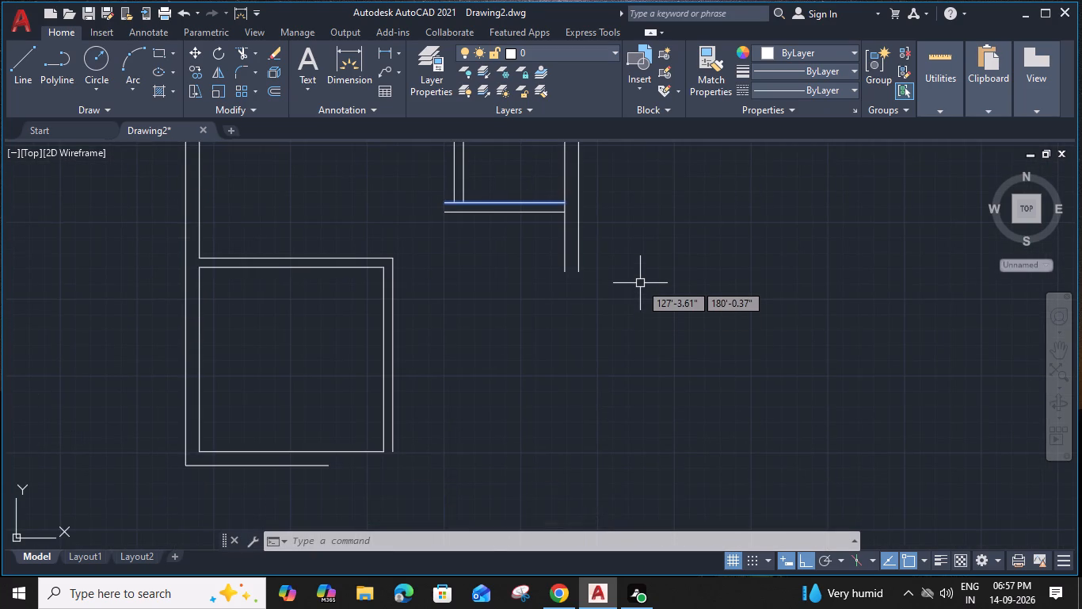
pyautogui.moveTo(620, 415); pyautogui.dragTo(629, 377, button='middle')
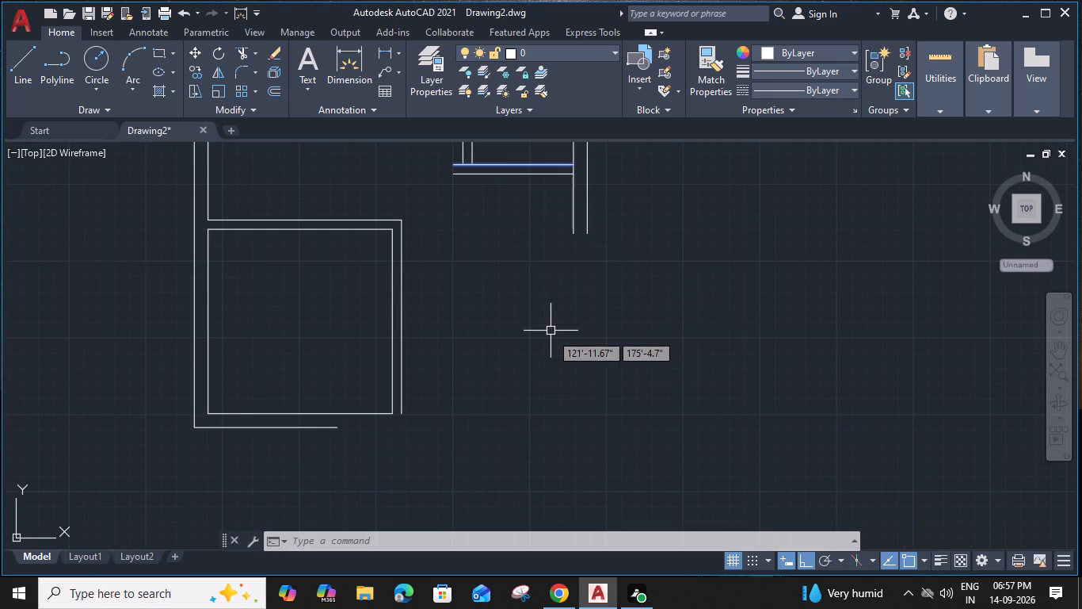
pyautogui.press('f')
pyautogui.press('space')
pyautogui.write('m')
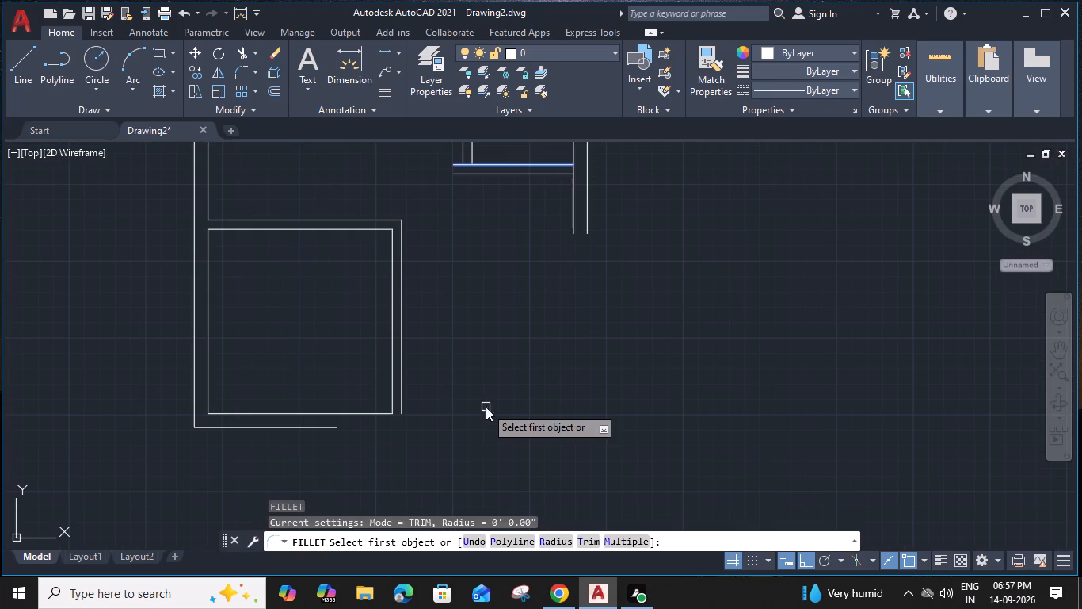
pyautogui.press('space')
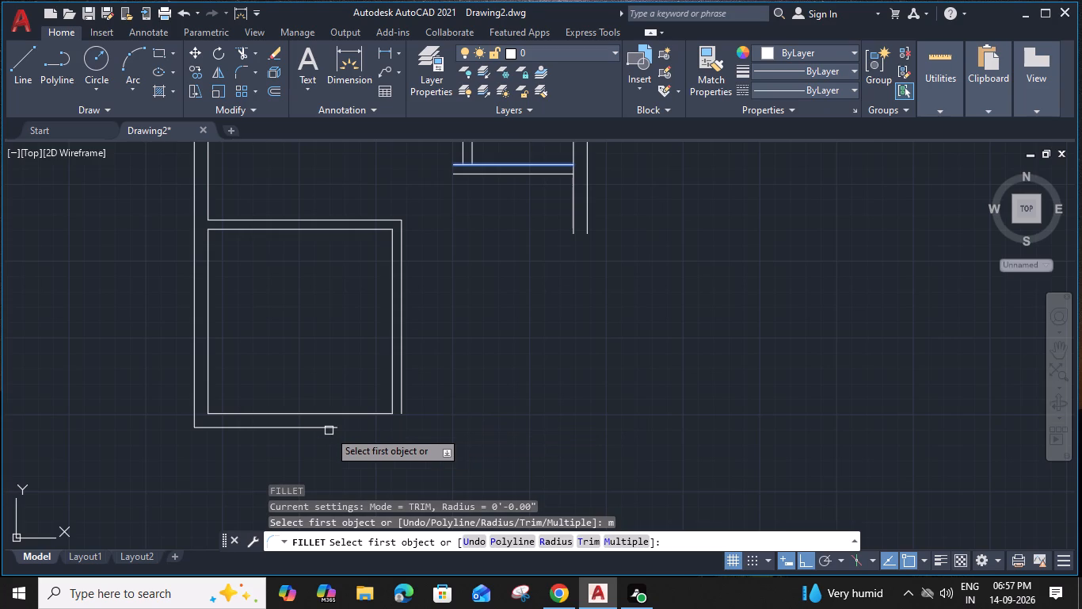
pyautogui.click(329, 431)
pyautogui.click(587, 220)
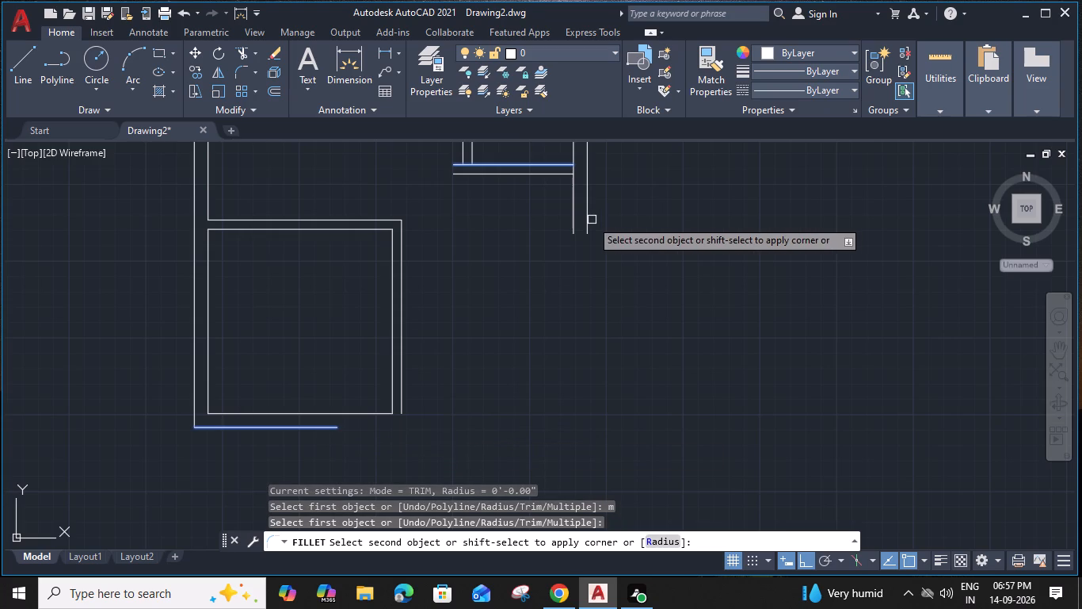
pyautogui.click(369, 410)
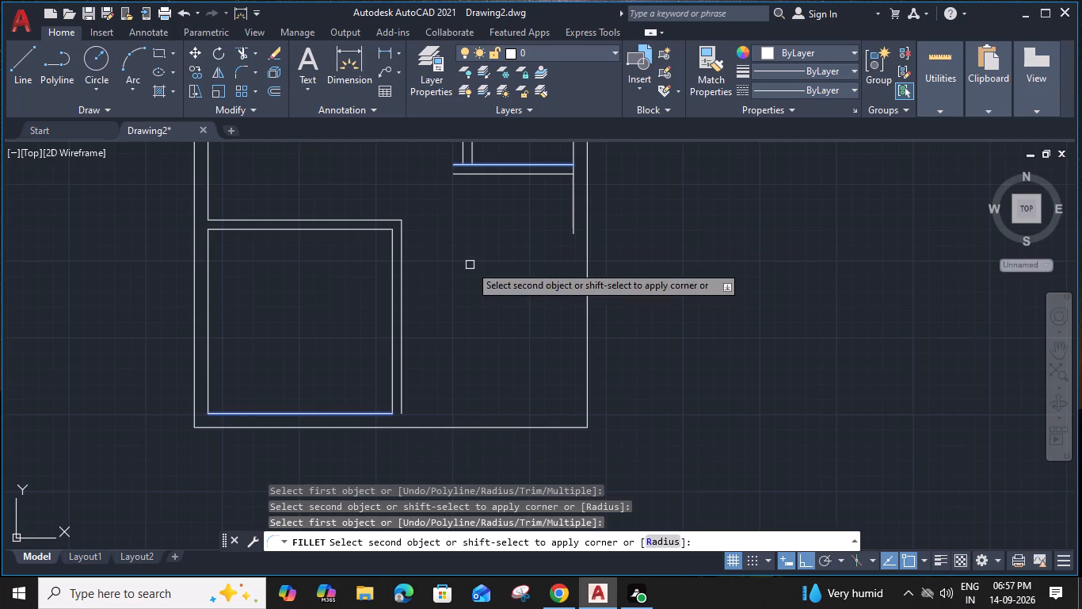
pyautogui.click(573, 222)
pyautogui.press('Escape')
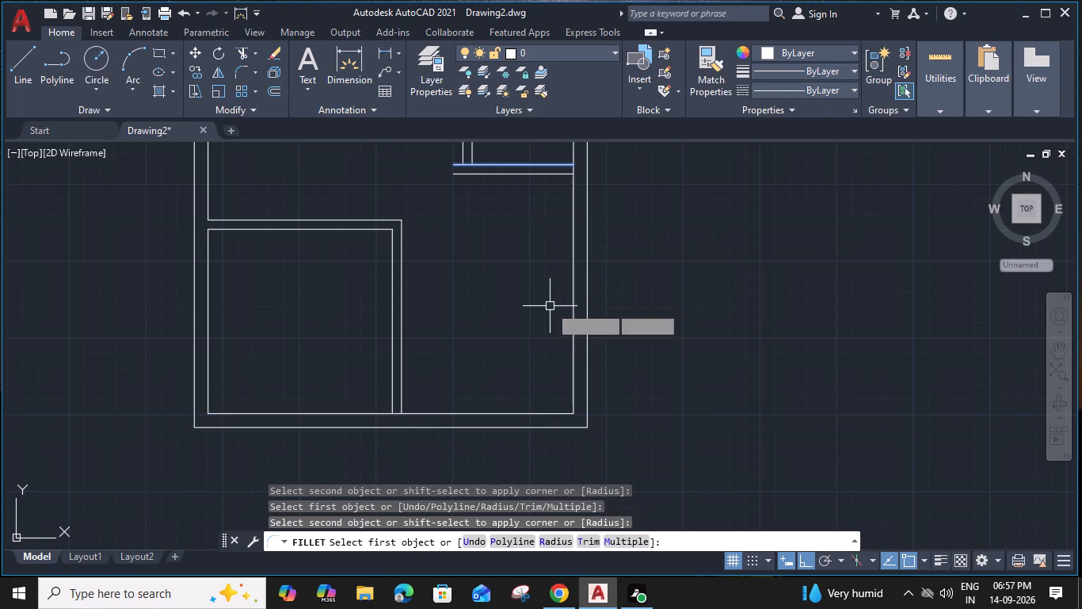
# Offset the inner line of the bottom outer wall 6' upward into the plan.
pyautogui.click(495, 414)
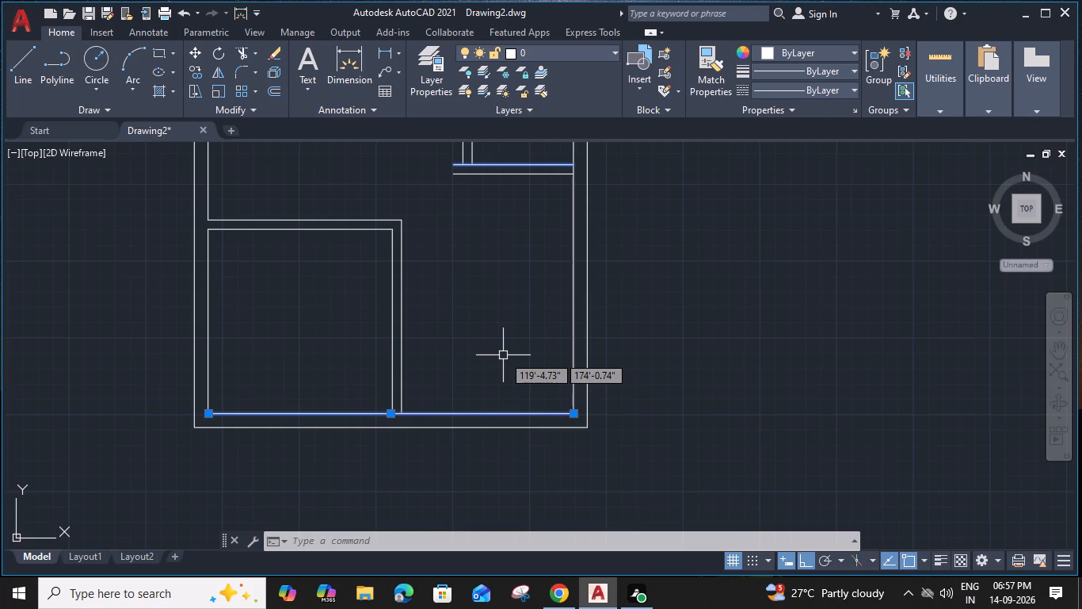
pyautogui.press('o')
pyautogui.press('Return')
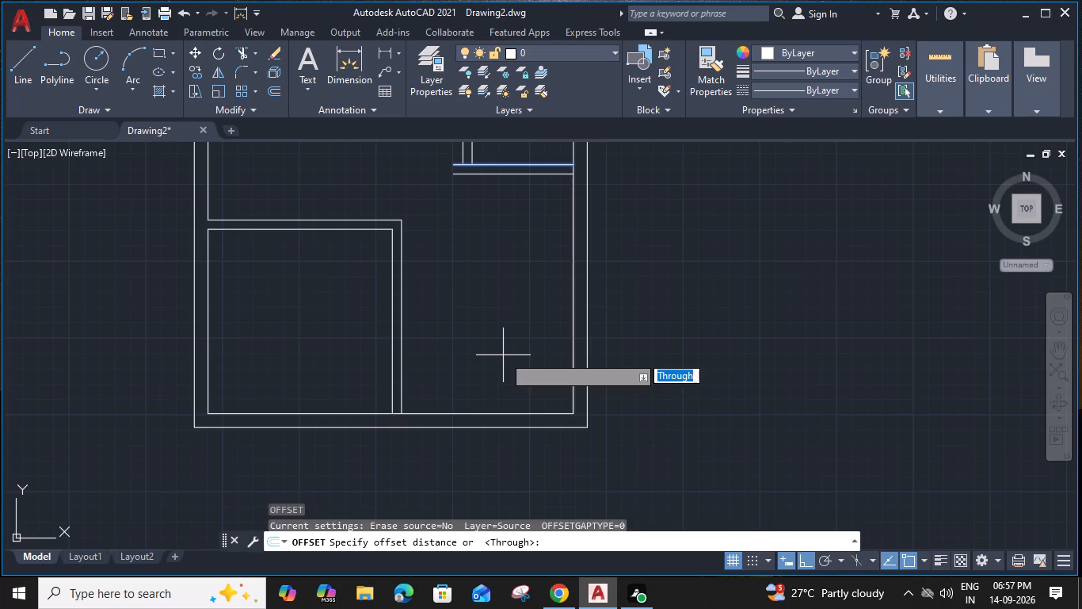
pyautogui.write("6'")
pyautogui.press('Return')
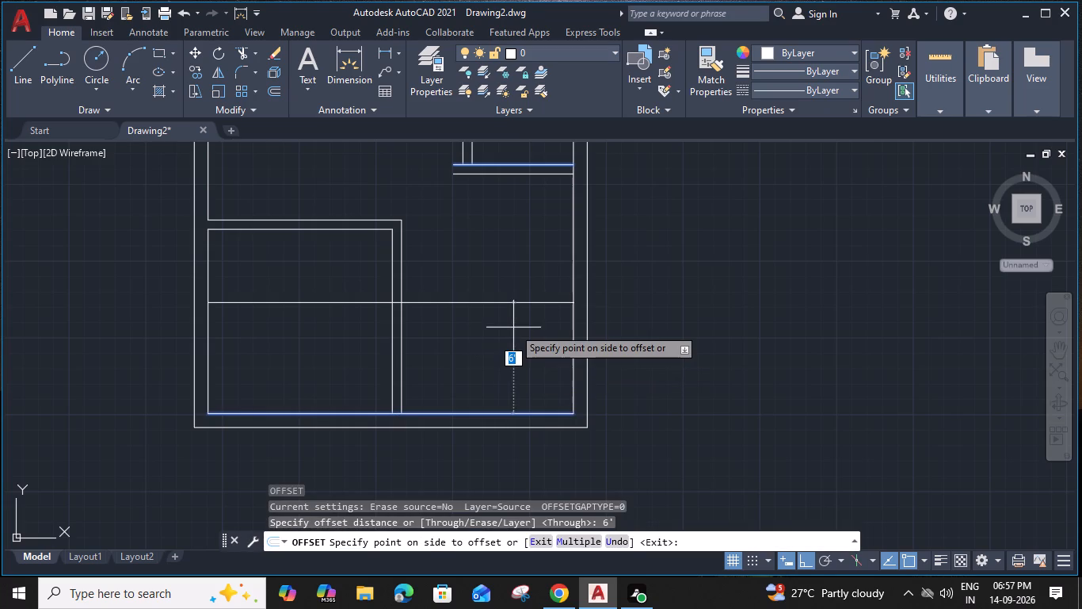
pyautogui.click(512, 274)
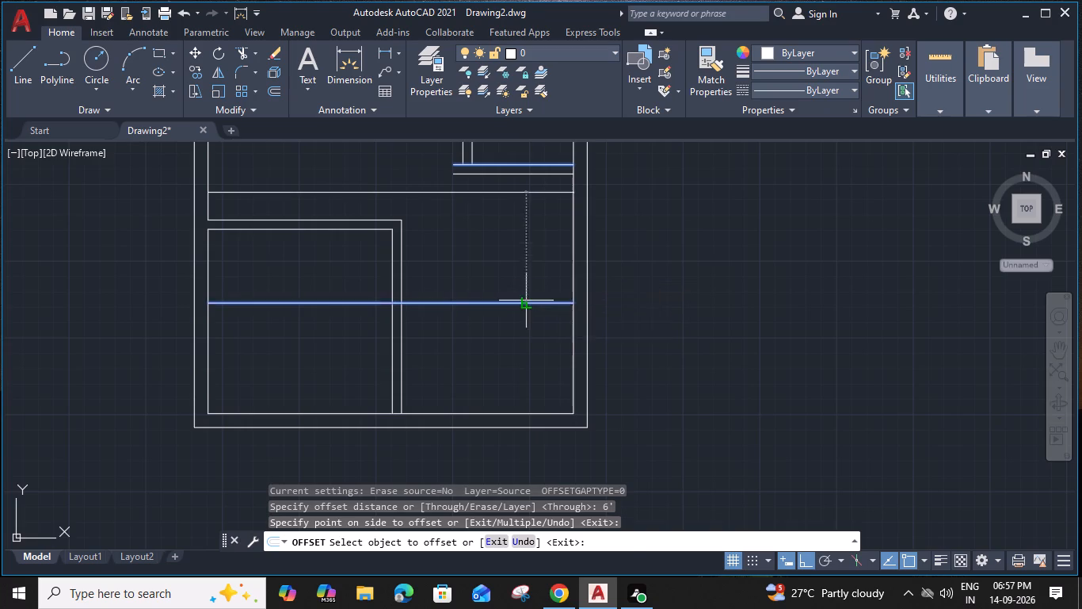
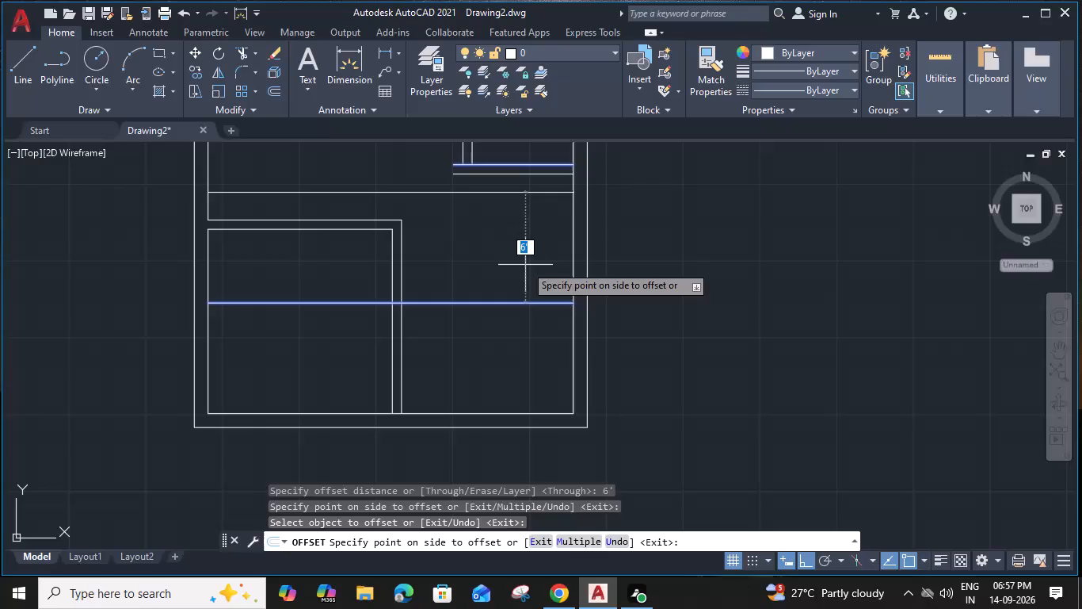
# Offset the line lying 6' above the bottom wall by another 9" upward for the wall thickness.
pyautogui.write('9"')
pyautogui.press('Return')
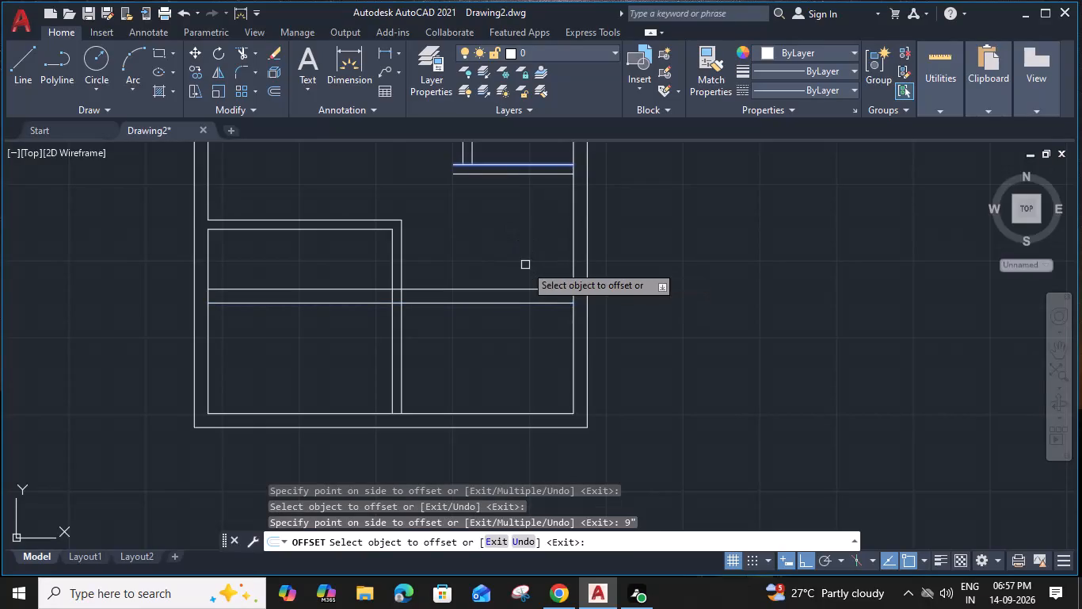
pyautogui.press('Escape')
# Trim the new 9" wall lines out of the bottom-left room and partition, and open the partition's right line between them.
pyautogui.write('tr')
pyautogui.press('space')
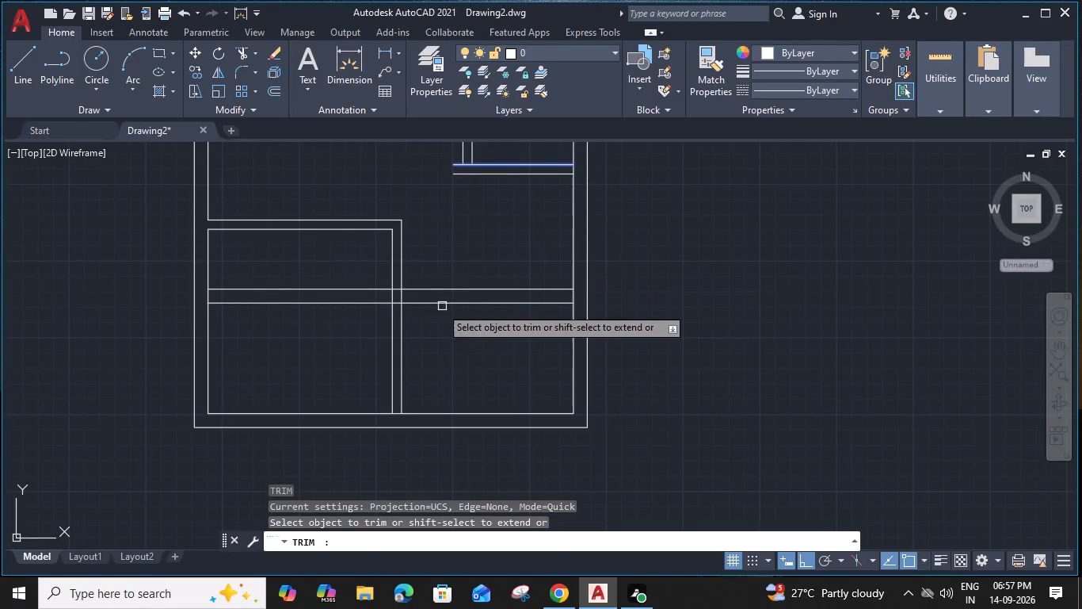
pyautogui.click(364, 282)
pyautogui.click(360, 321)
pyautogui.scroll(2, 386, 292)
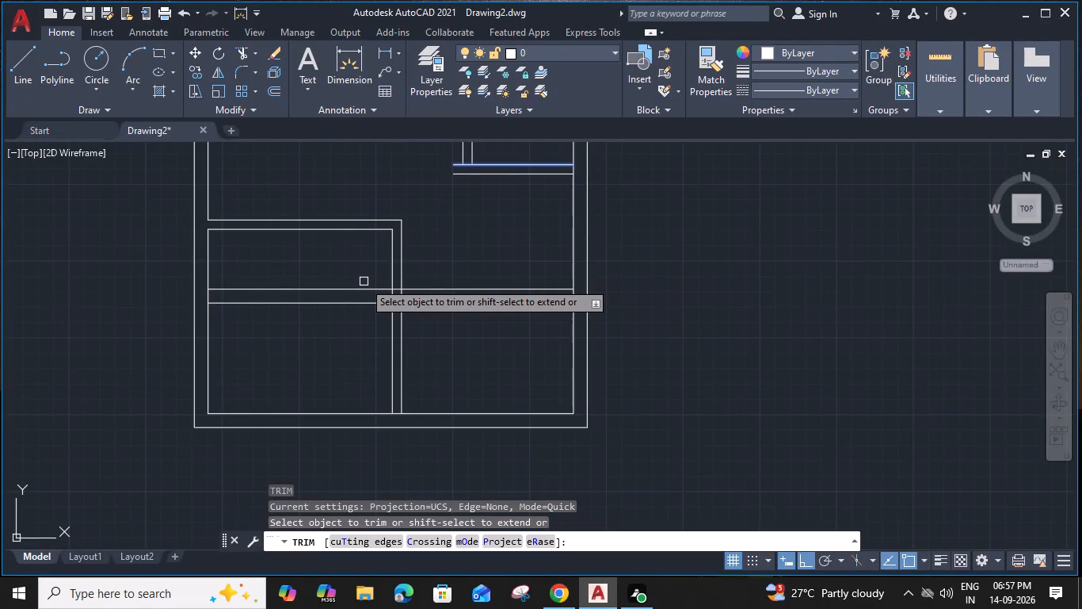
pyautogui.click(411, 276)
pyautogui.click(418, 333)
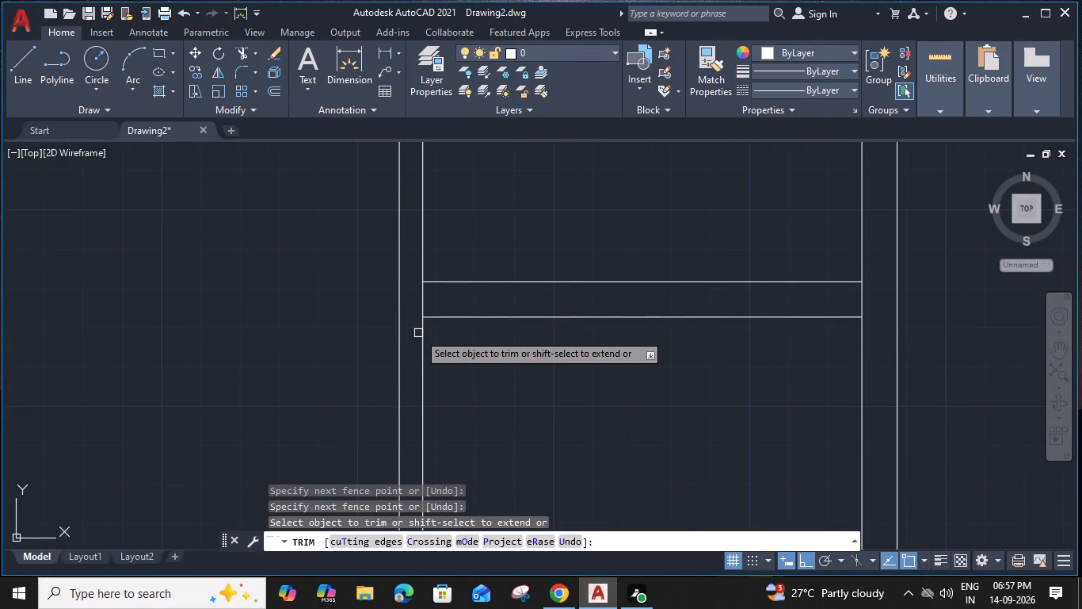
pyautogui.click(422, 301)
pyautogui.press('Escape')
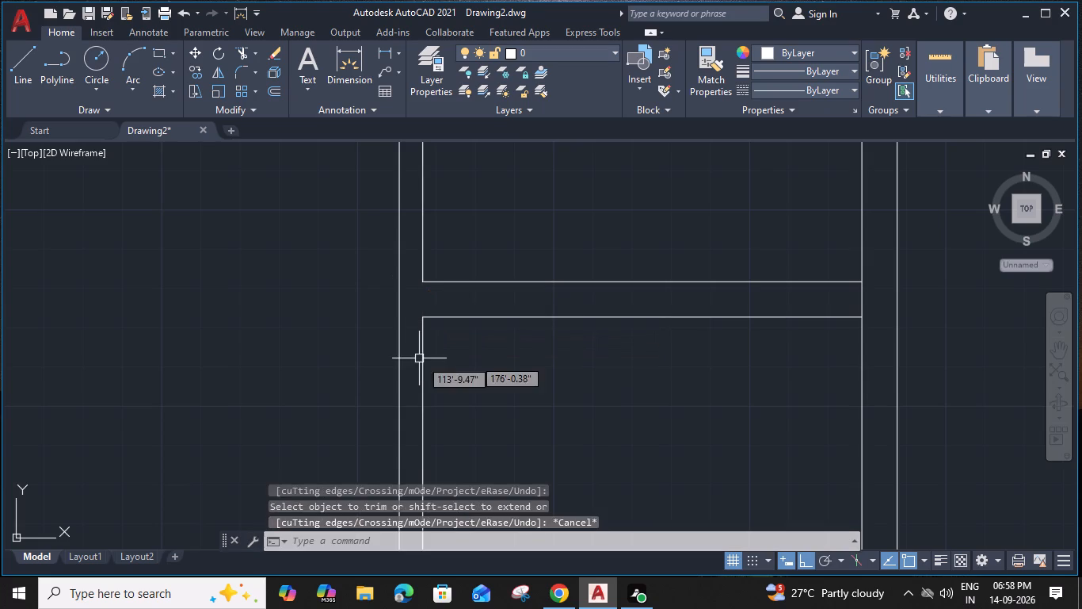
# Erase the vertical partition's right line below the new 9" wall.
pyautogui.click(422, 360)
pyautogui.press('Delete')
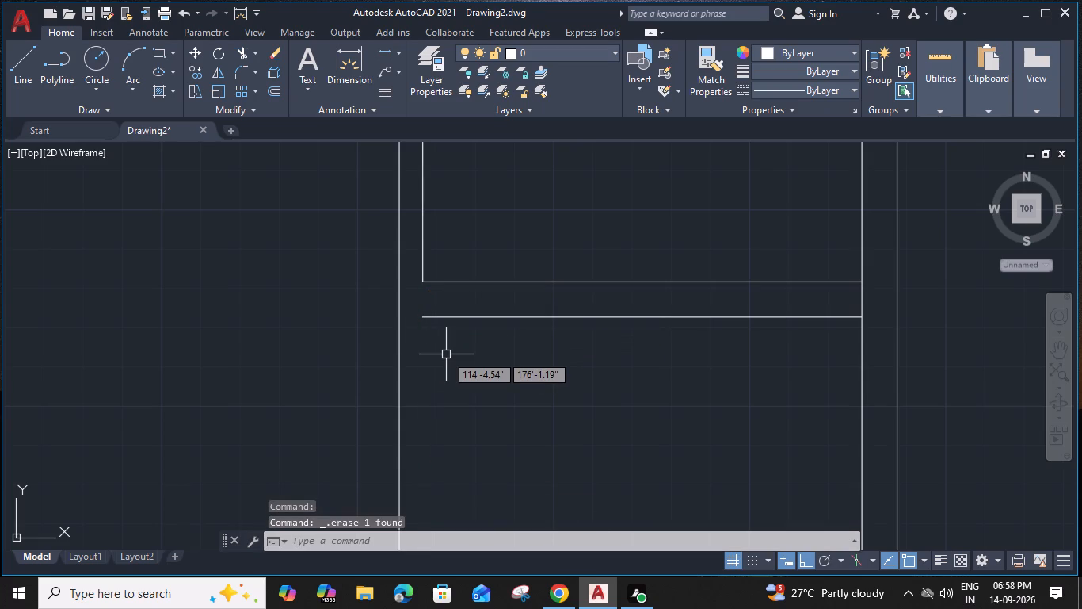
# Offset the remaining vertical partition line 9" to the right into the bottom-right space.
pyautogui.moveTo(446, 354); pyautogui.dragTo(453, 274, button='middle')
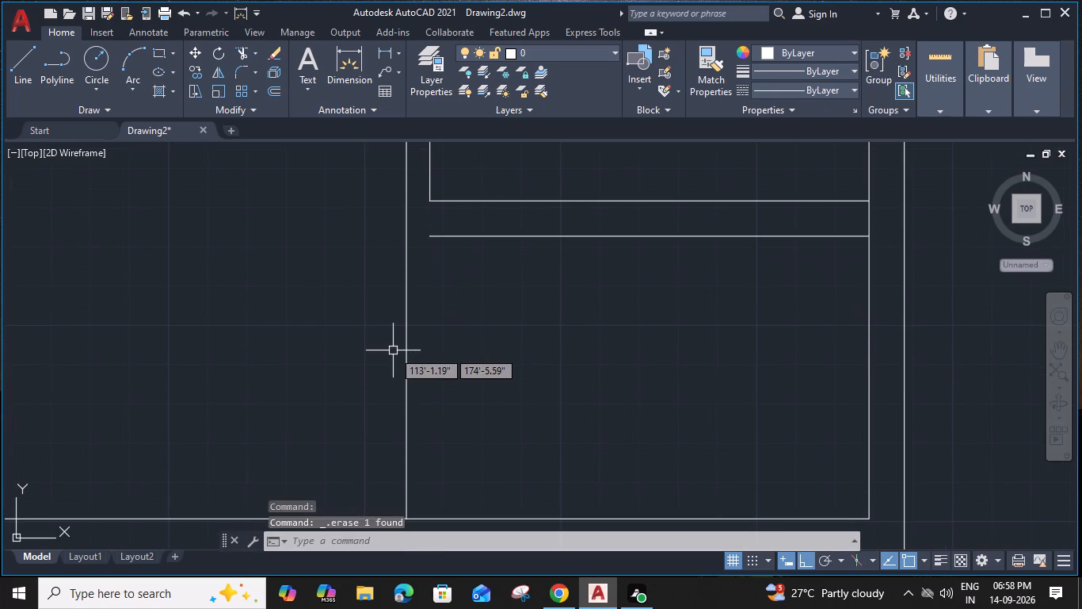
pyautogui.click(407, 354)
pyautogui.press('o')
pyautogui.press('Return')
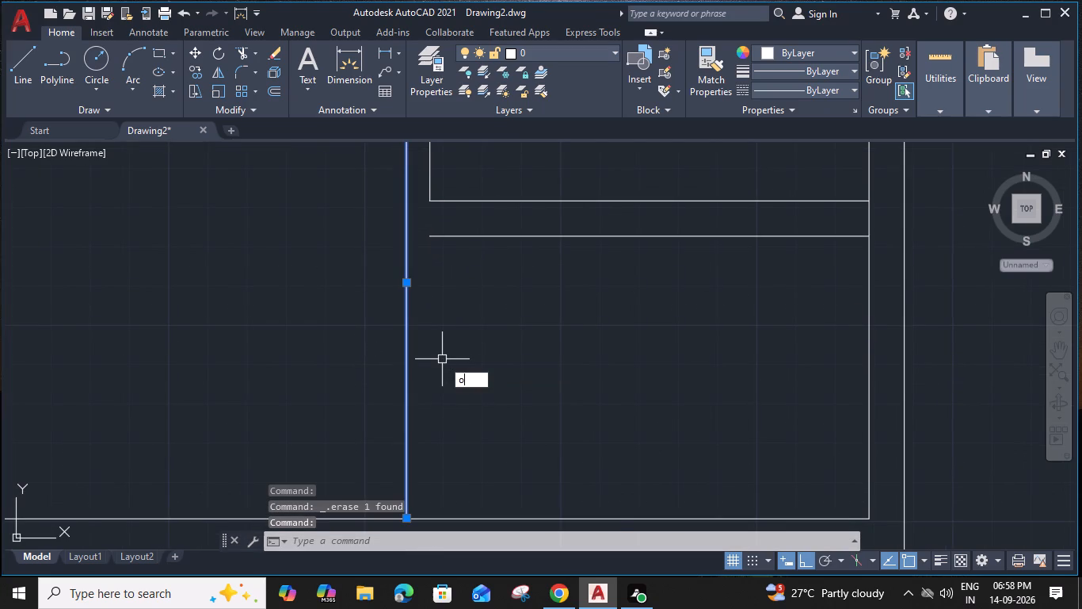
pyautogui.write('9"')
pyautogui.press('Return')
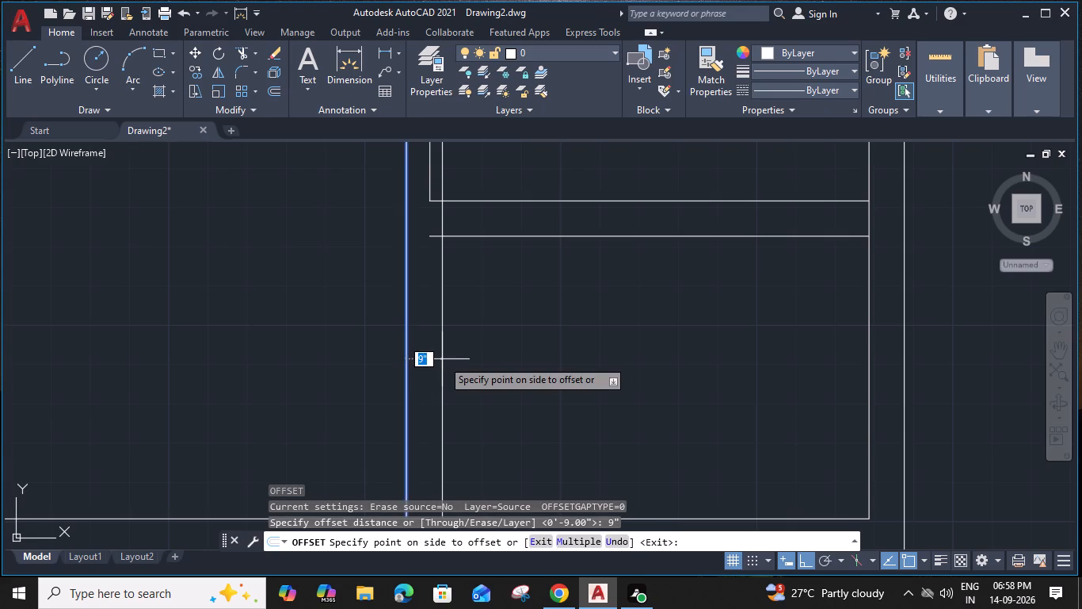
pyautogui.click(442, 359)
pyautogui.press('Escape')
# Trim the new vertical line above the horizontal wall's lower line, and that line's overhanging stub, to clean the wall corner.
pyautogui.write('tr')
pyautogui.press('space')
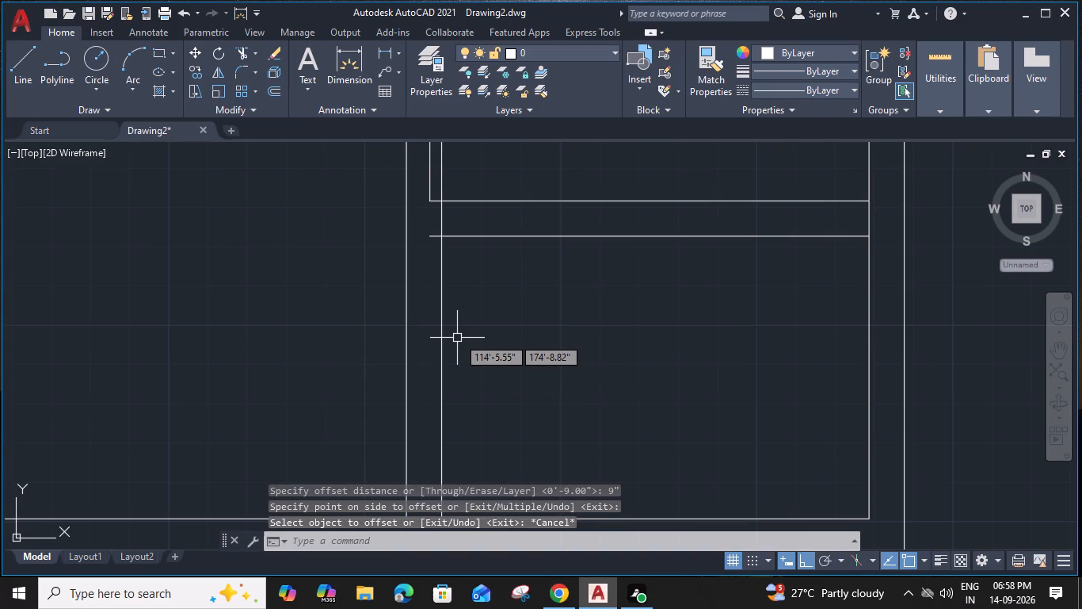
pyautogui.click(433, 234)
pyautogui.click(439, 184)
pyautogui.scroll(-1, 439, 184)
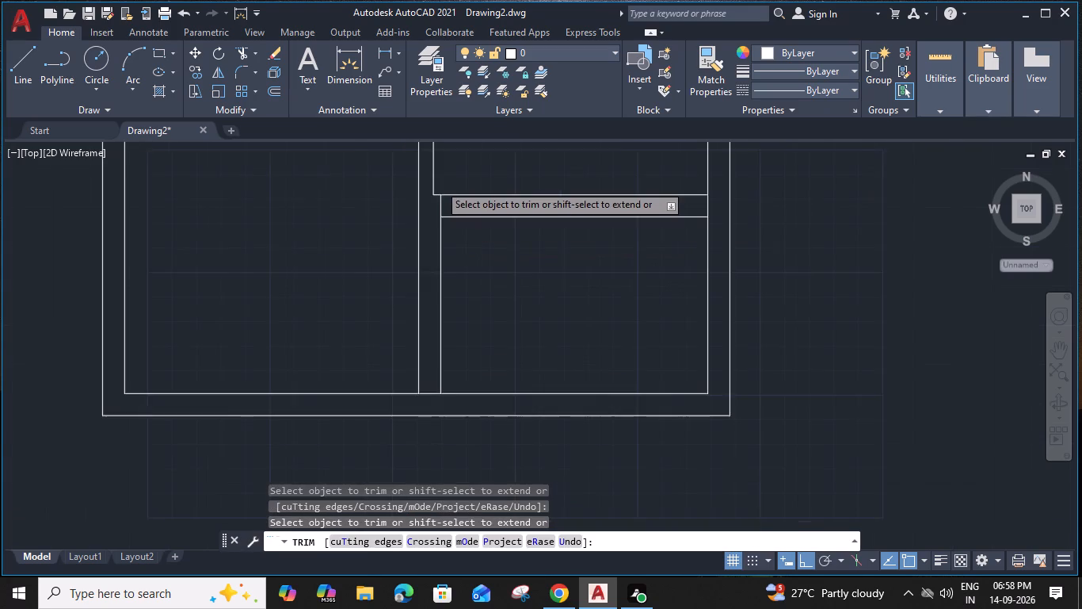
pyautogui.scroll(-1, 439, 184)
pyautogui.moveTo(469, 242); pyautogui.dragTo(470, 279, button='middle')
pyautogui.scroll(3, 433, 216)
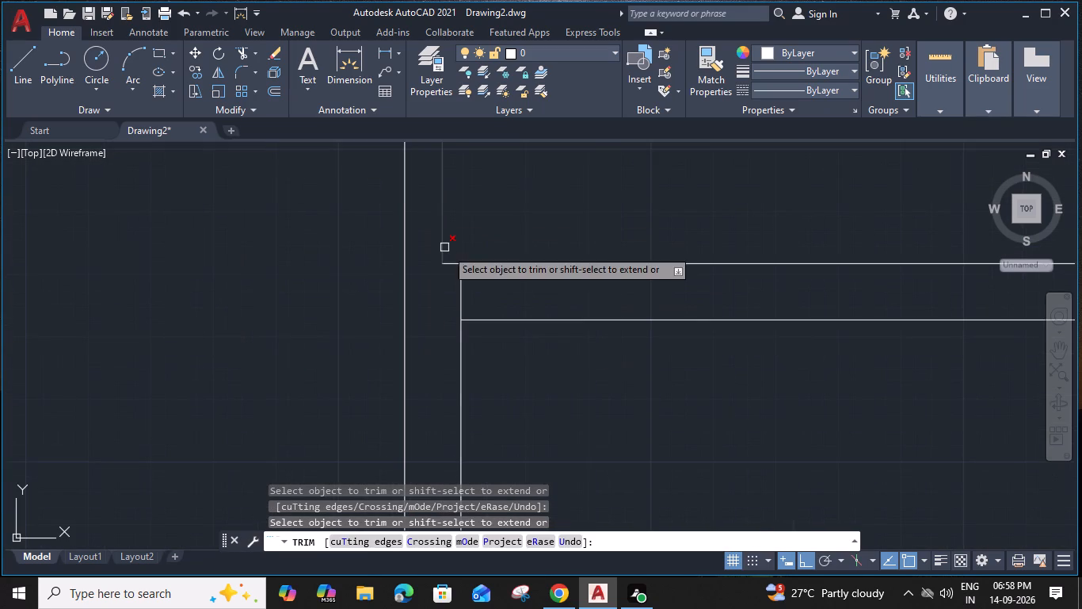
pyautogui.click(463, 287)
pyautogui.press('Escape')
# Draw a line closing the open left end of the short 6" partition on the right side.
pyautogui.scroll(-3, 463, 287)
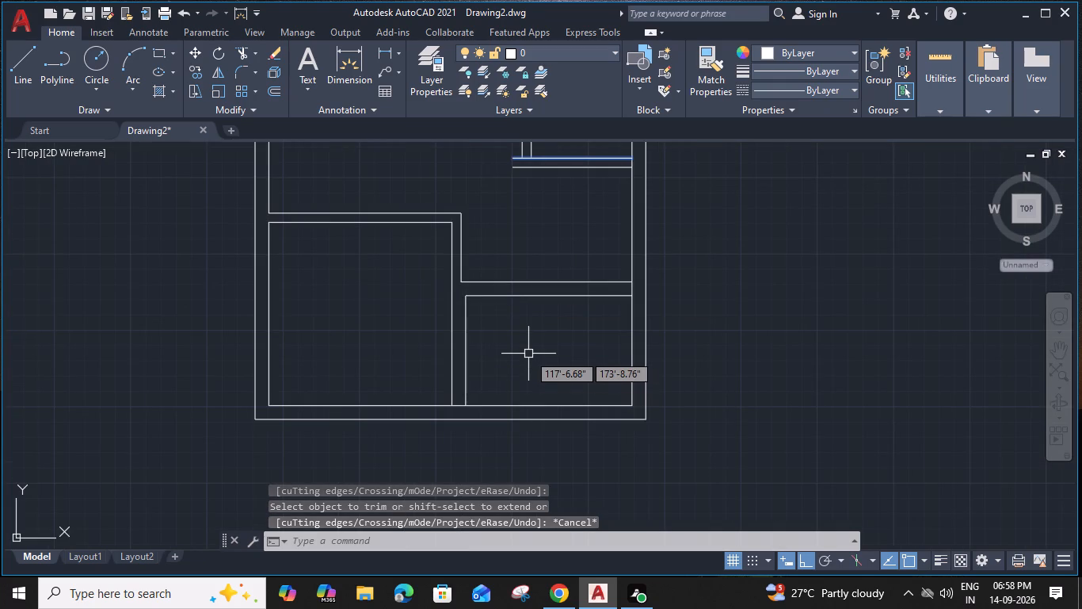
pyautogui.moveTo(541, 220); pyautogui.dragTo(554, 289, button='middle')
pyautogui.scroll(2, 525, 220)
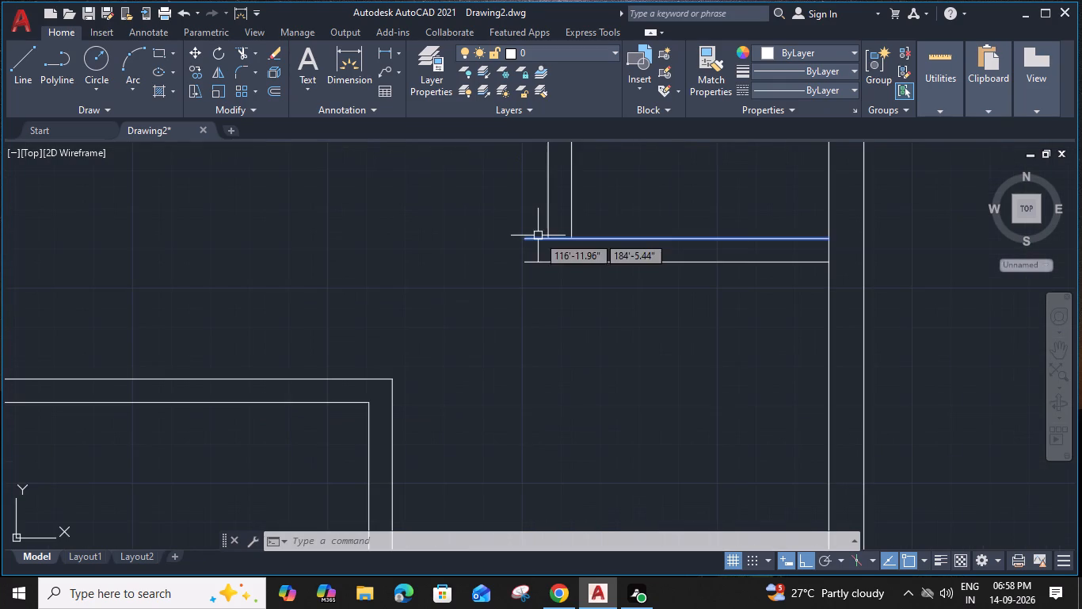
pyautogui.press('l')
pyautogui.press('space')
pyautogui.click(522, 237)
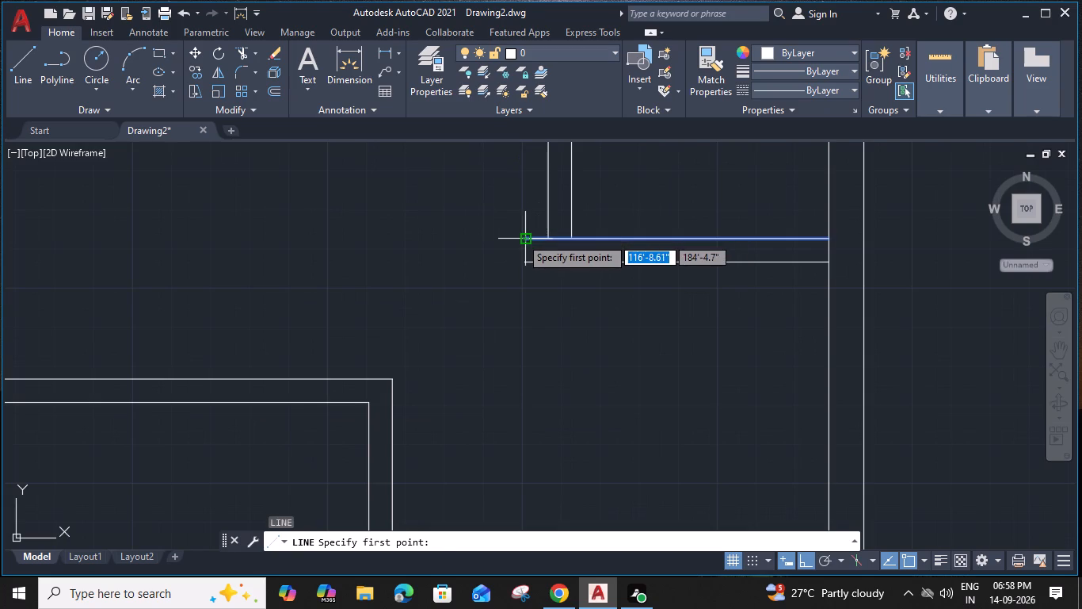
pyautogui.click(522, 263)
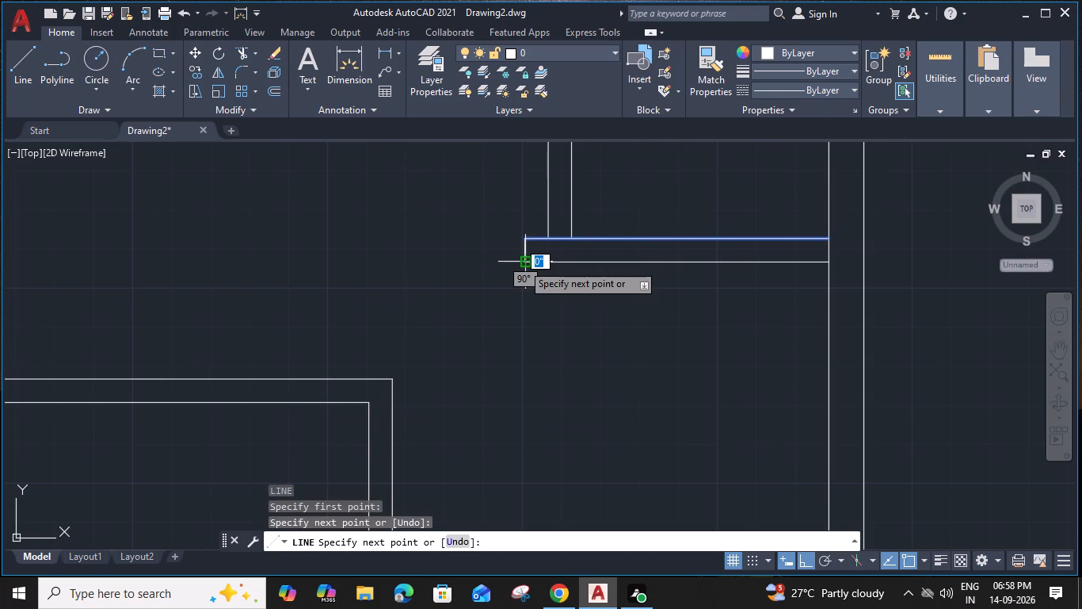
pyautogui.press('Escape')
# Offset the lower wall line of the small right room 2' downward.
pyautogui.scroll(-2, 394, 224)
pyautogui.moveTo(400, 231); pyautogui.dragTo(420, 427, button='middle')
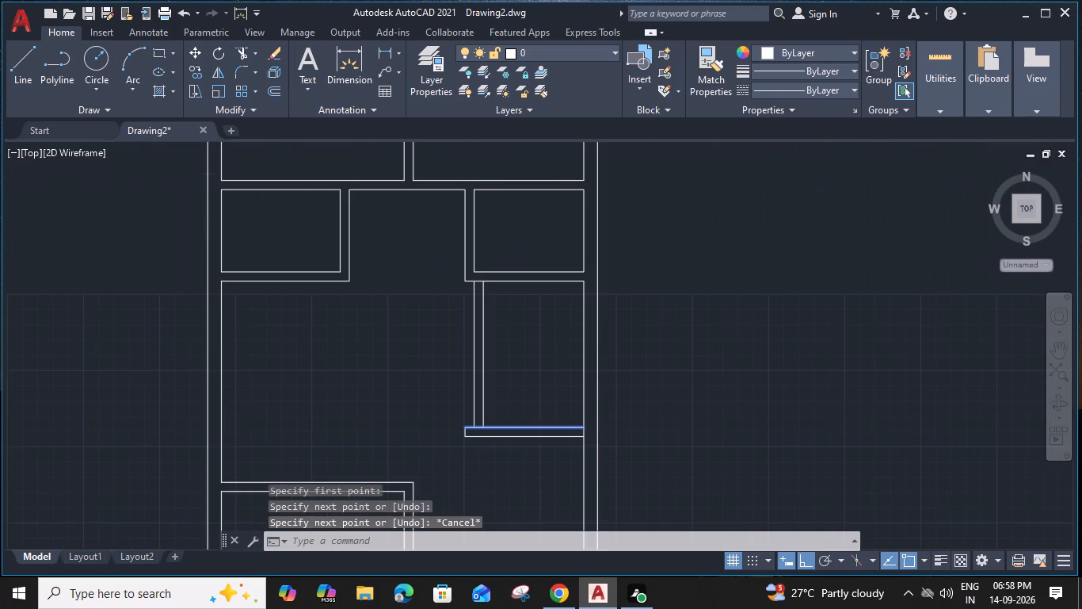
pyautogui.scroll(2, 507, 319)
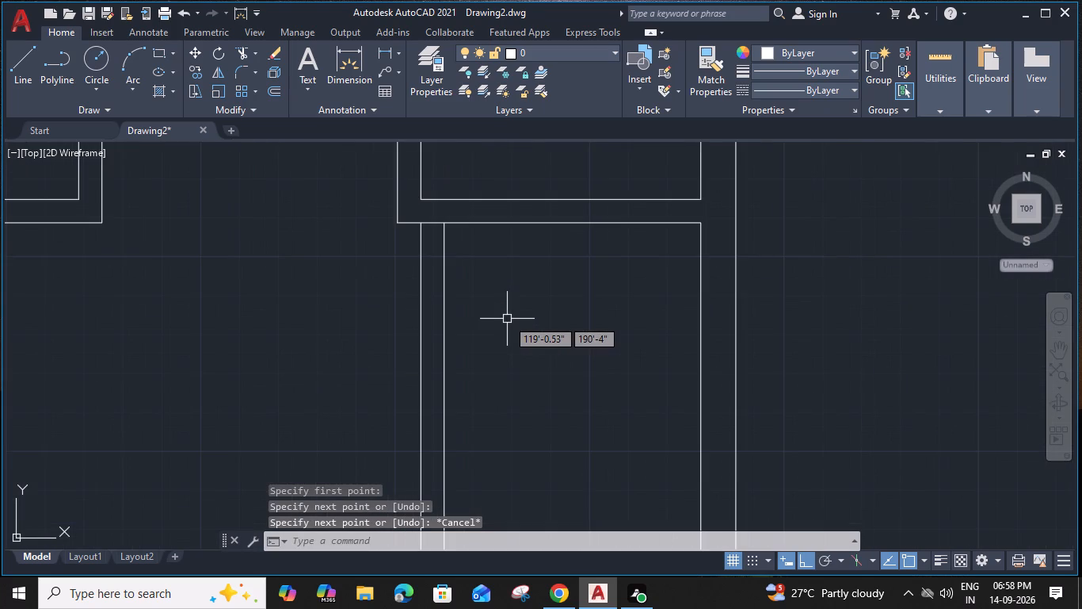
pyautogui.click(541, 224)
pyautogui.press('o')
pyautogui.press('Return')
pyautogui.write("2'")
pyautogui.press('Return')
pyautogui.click(531, 291)
pyautogui.press('Escape')
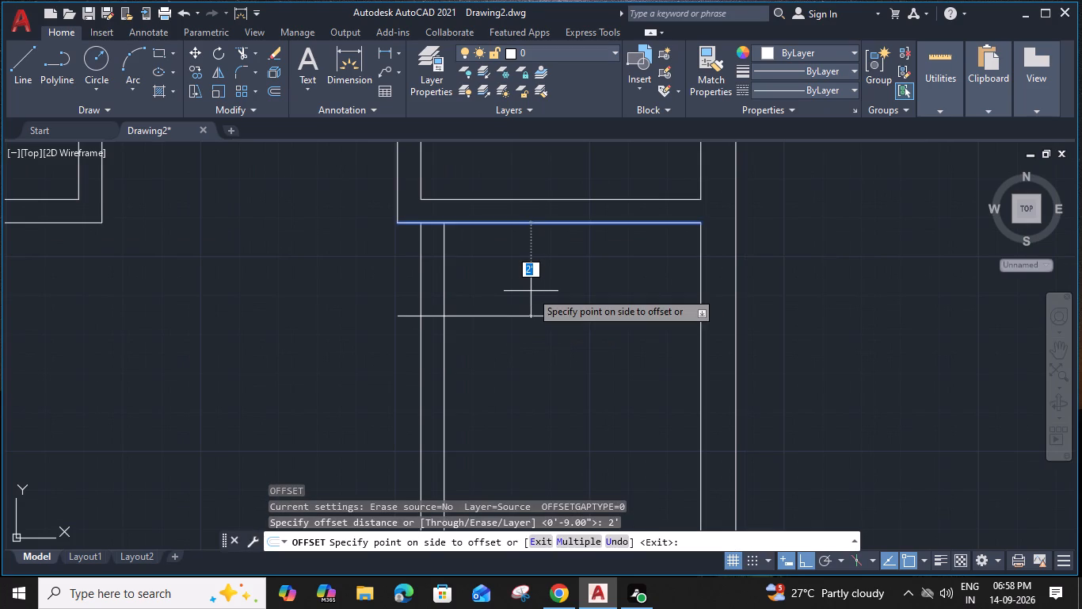
# Trim the two vertical partition lines below the 2' offset line, plus that line's stub beyond the left partition line.
pyautogui.press('t')
pyautogui.press('r')
pyautogui.press('space')
pyautogui.click(410, 375)
pyautogui.click(465, 377)
pyautogui.click(413, 312)
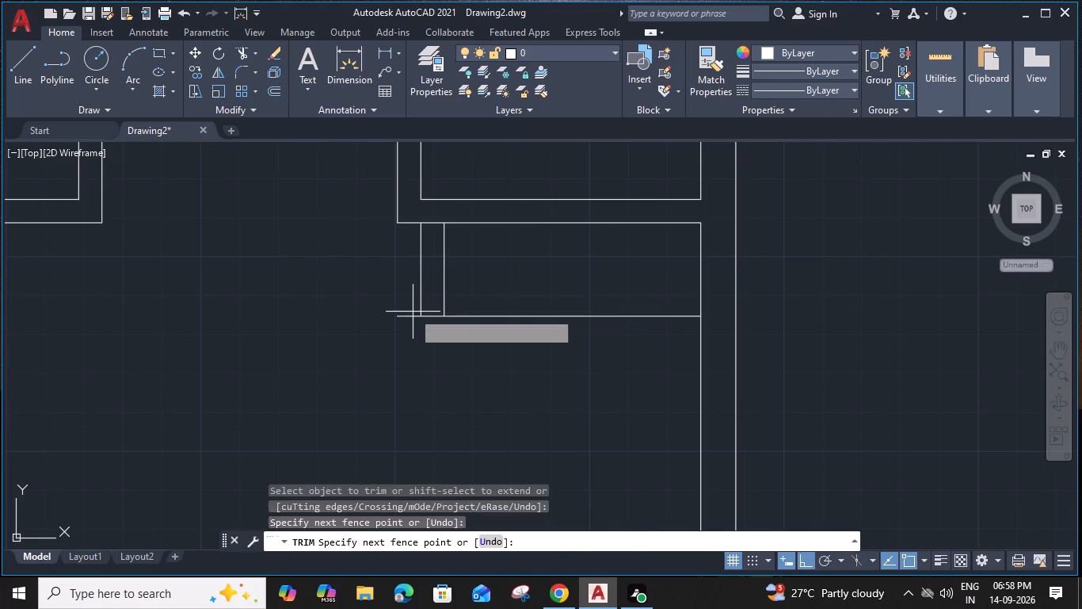
pyautogui.click(413, 321)
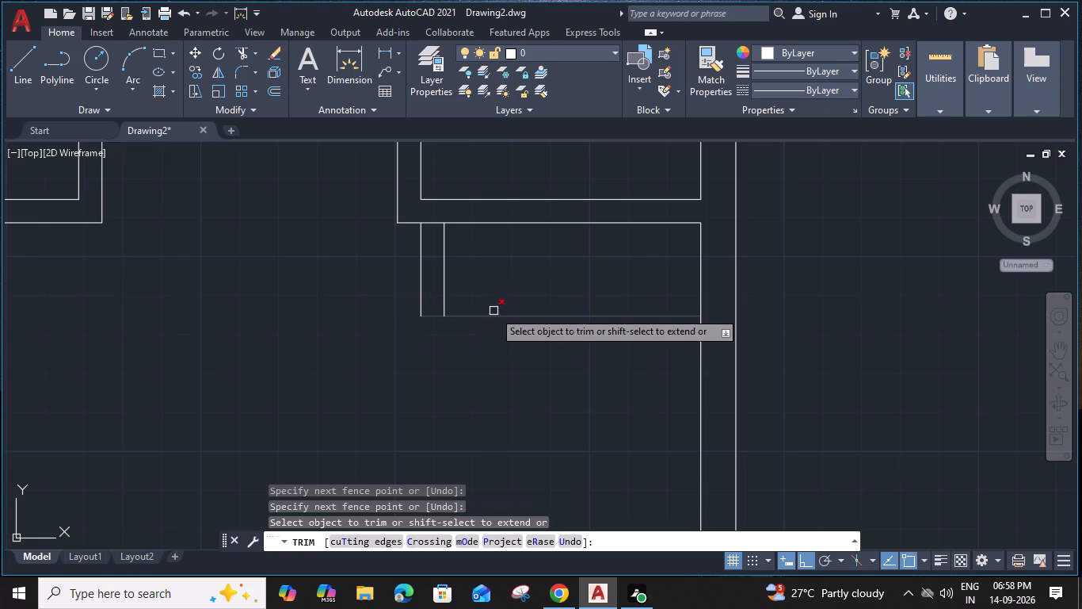
pyautogui.press('Escape')
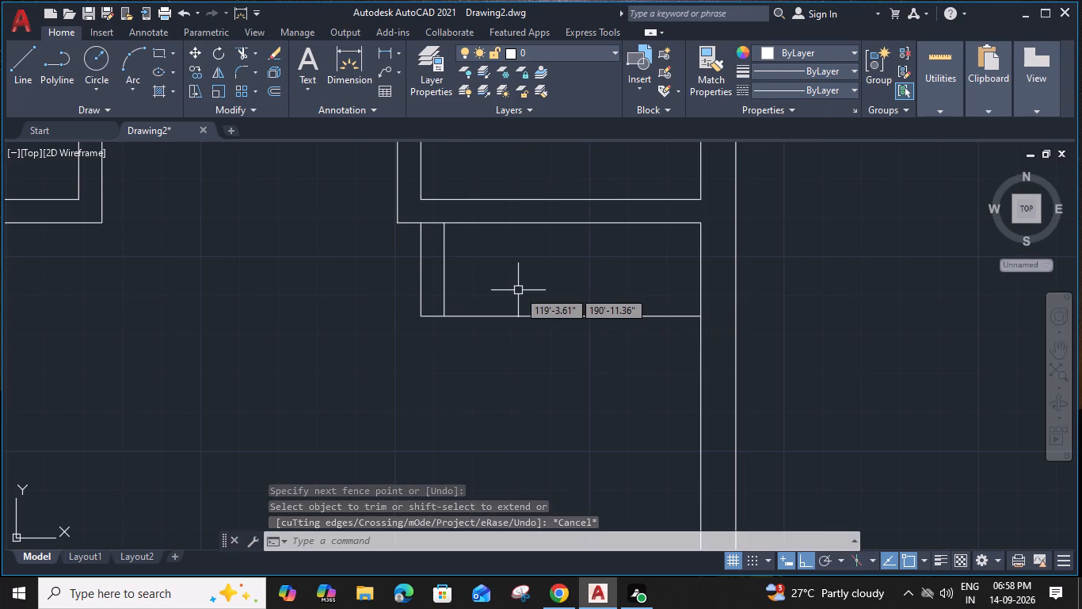
# Erase the upper line of the short partition on the right side.
pyautogui.scroll(-2, 521, 301)
pyautogui.moveTo(543, 364); pyautogui.dragTo(570, 287, button='middle')
pyautogui.scroll(-2, 570, 287)
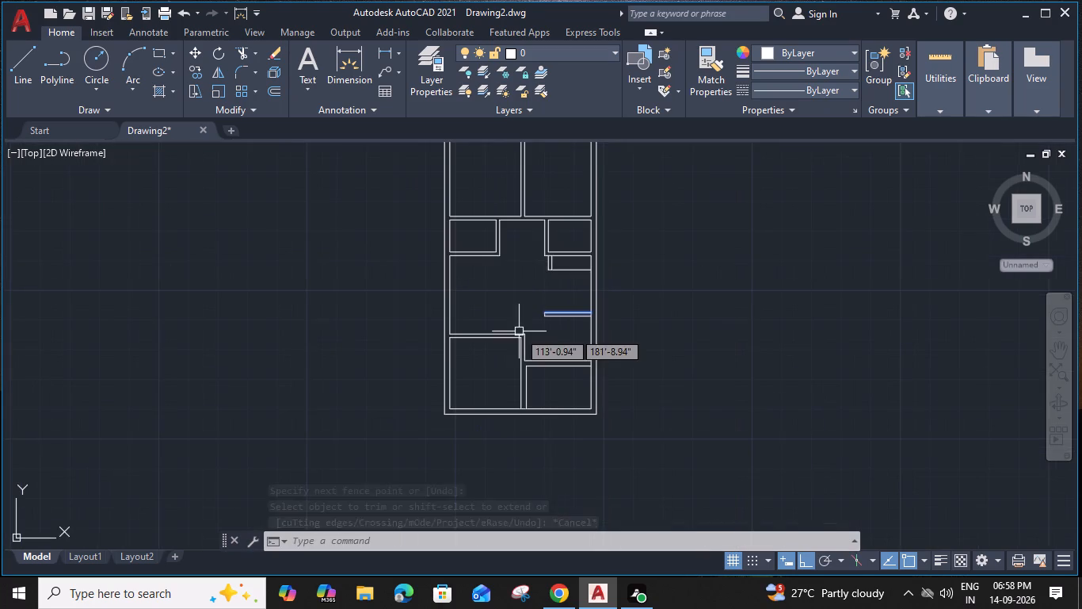
pyautogui.click(638, 319)
pyautogui.click(677, 438)
pyautogui.scroll(2, 539, 302)
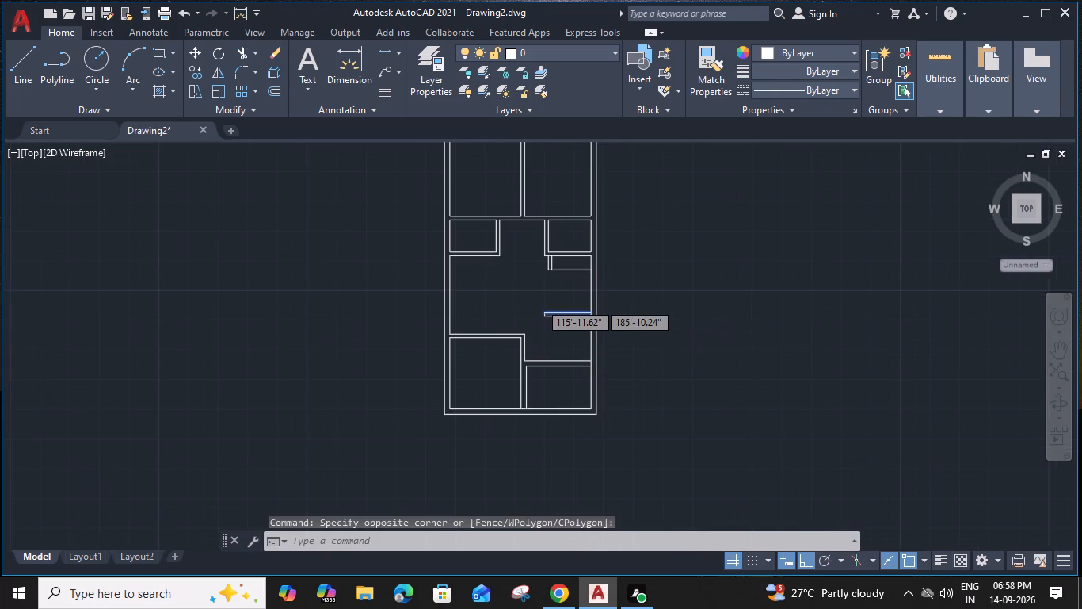
pyautogui.click(588, 325)
pyautogui.press('Delete')
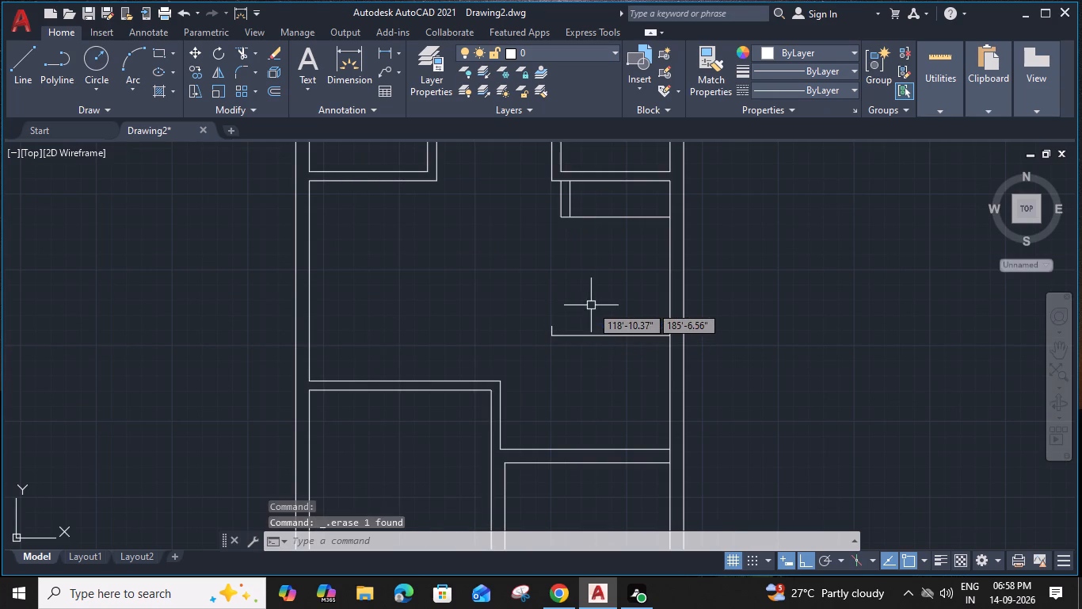
# Offset the short partition's lower line 6" upward to redraw its upper line.
pyautogui.click(608, 332)
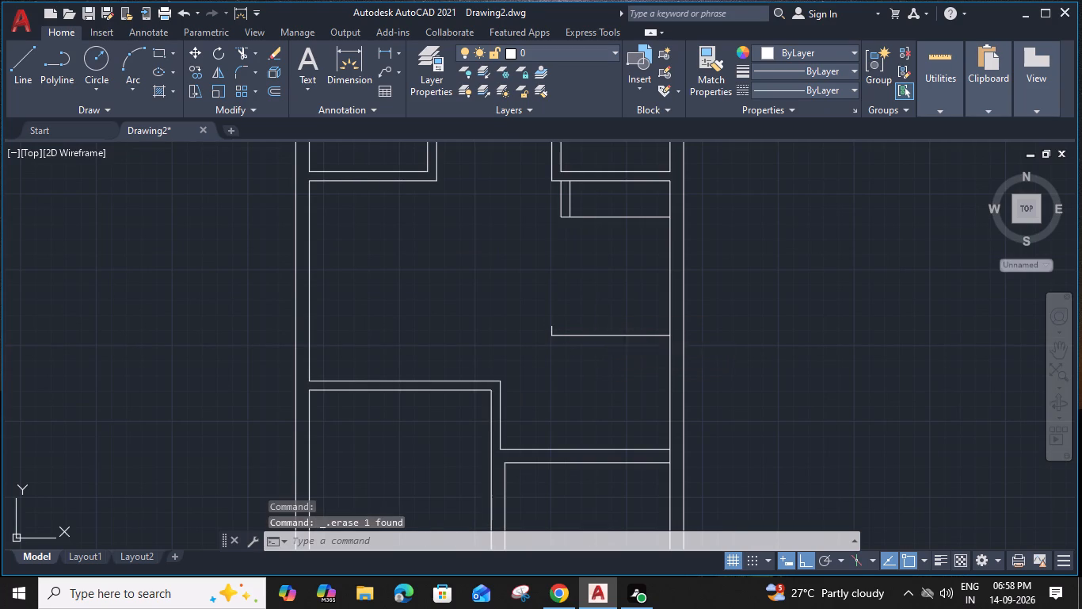
pyautogui.press('o')
pyautogui.press('Return')
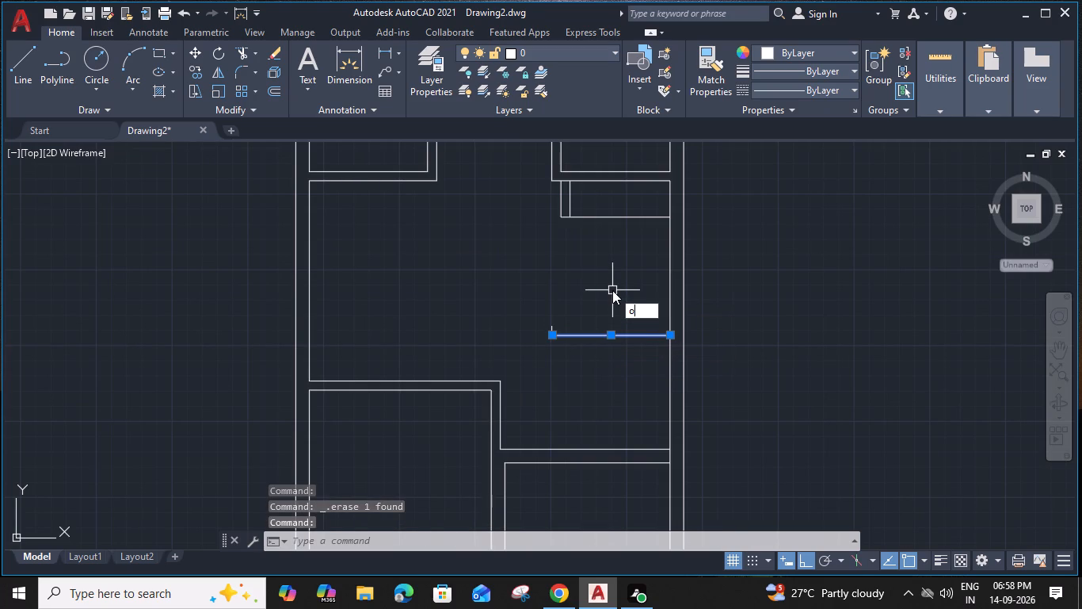
pyautogui.write('6"')
pyautogui.press('Return')
pyautogui.click(612, 290)
pyautogui.press('Escape')
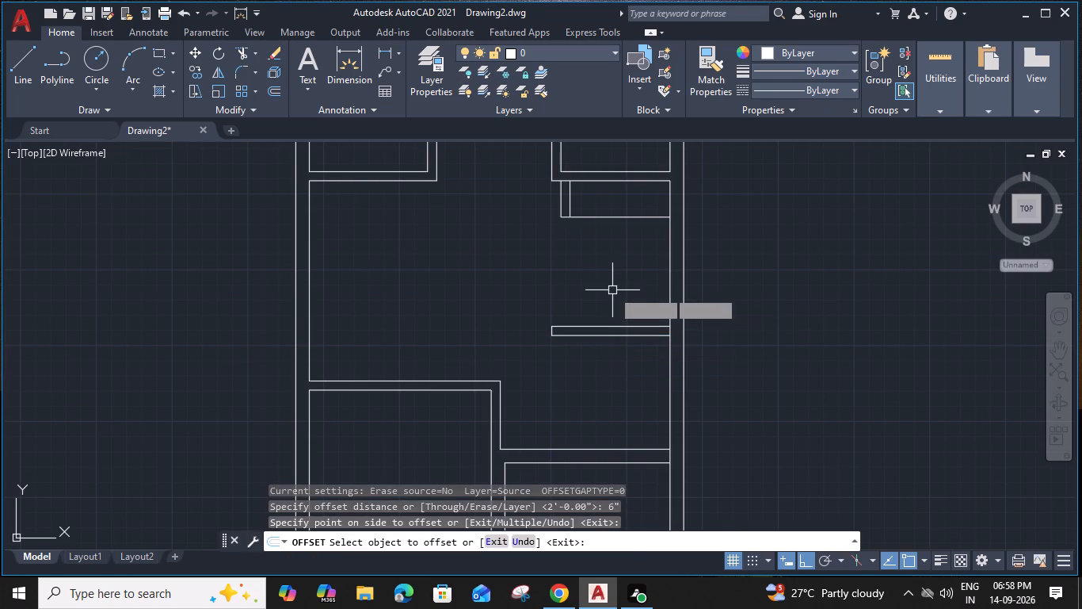
# Trim the right wall's inner line where the short 6" partition and the 9" wall of the bottom-right room meet it.
pyautogui.press('t')
pyautogui.press('r')
pyautogui.press('space')
pyautogui.scroll(3, 649, 341)
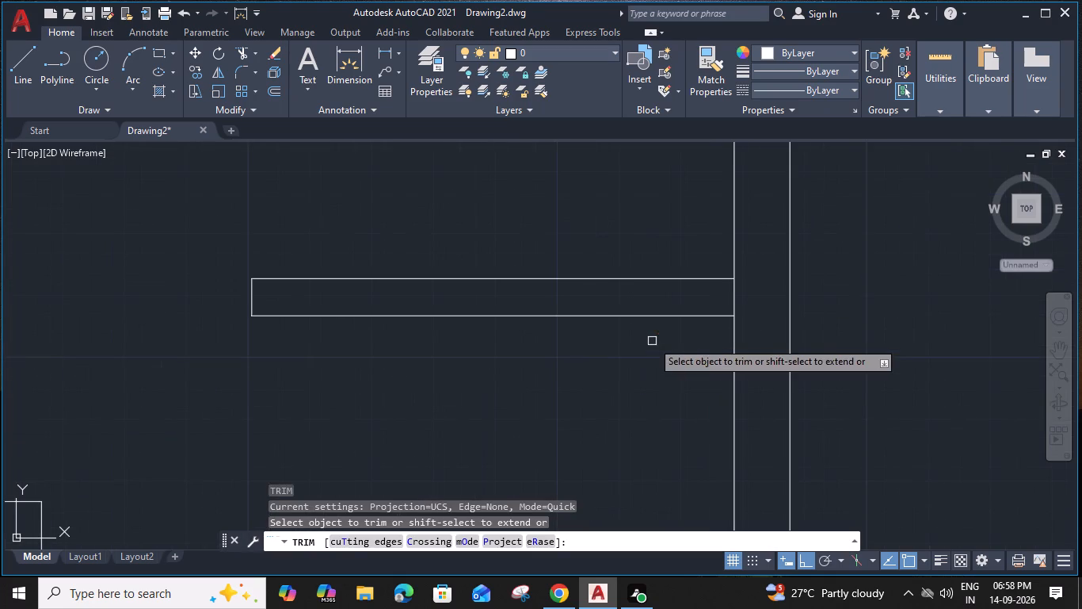
pyautogui.click(730, 297)
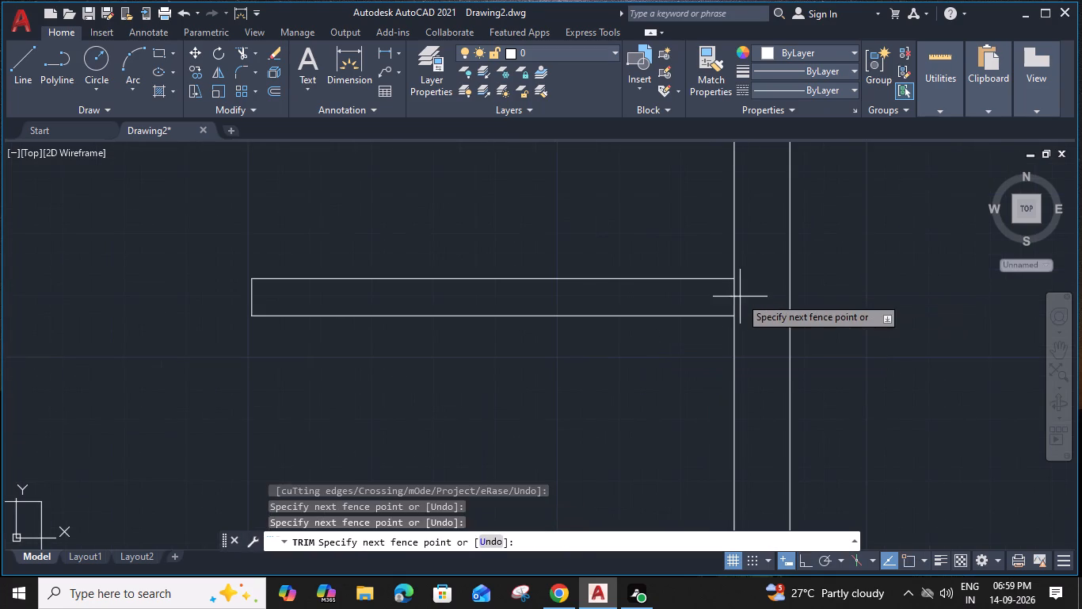
pyautogui.click(745, 299)
pyautogui.scroll(-3, 745, 299)
pyautogui.scroll(2, 747, 434)
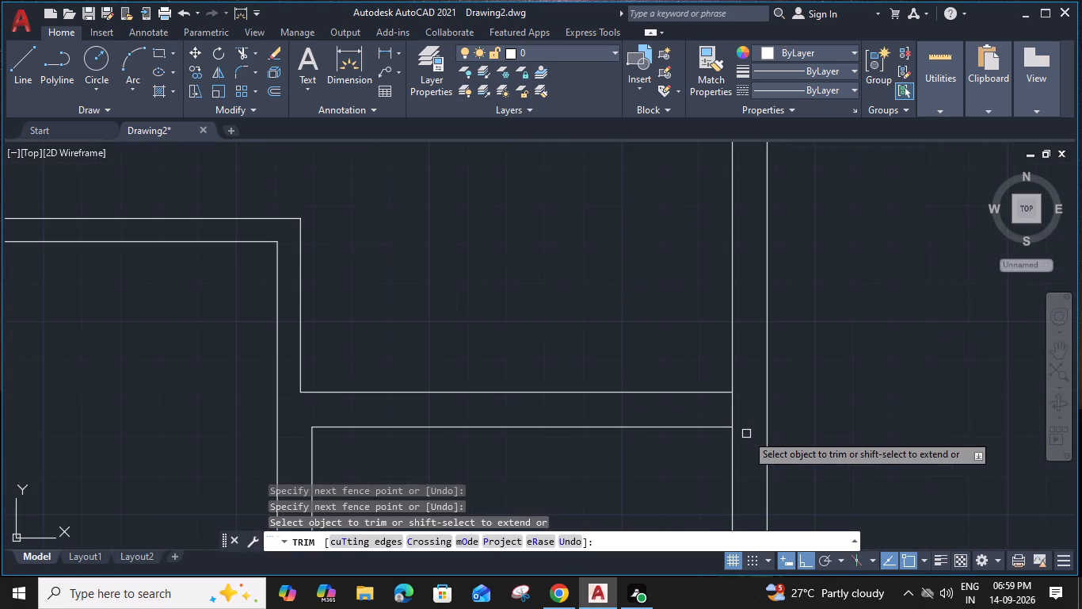
pyautogui.click(735, 411)
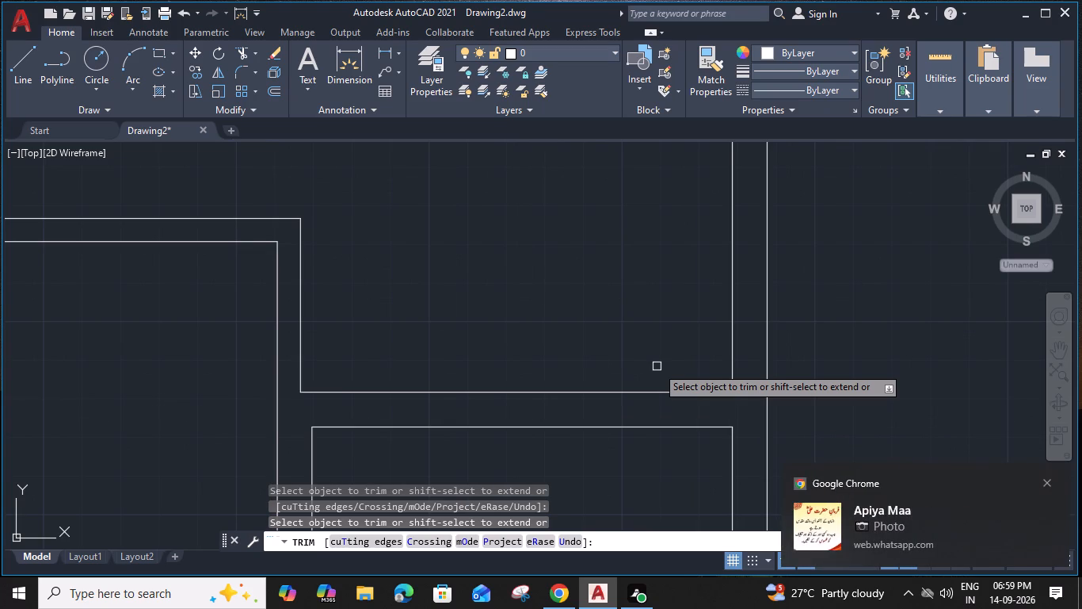
pyautogui.scroll(-1, 662, 356)
pyautogui.press('Escape')
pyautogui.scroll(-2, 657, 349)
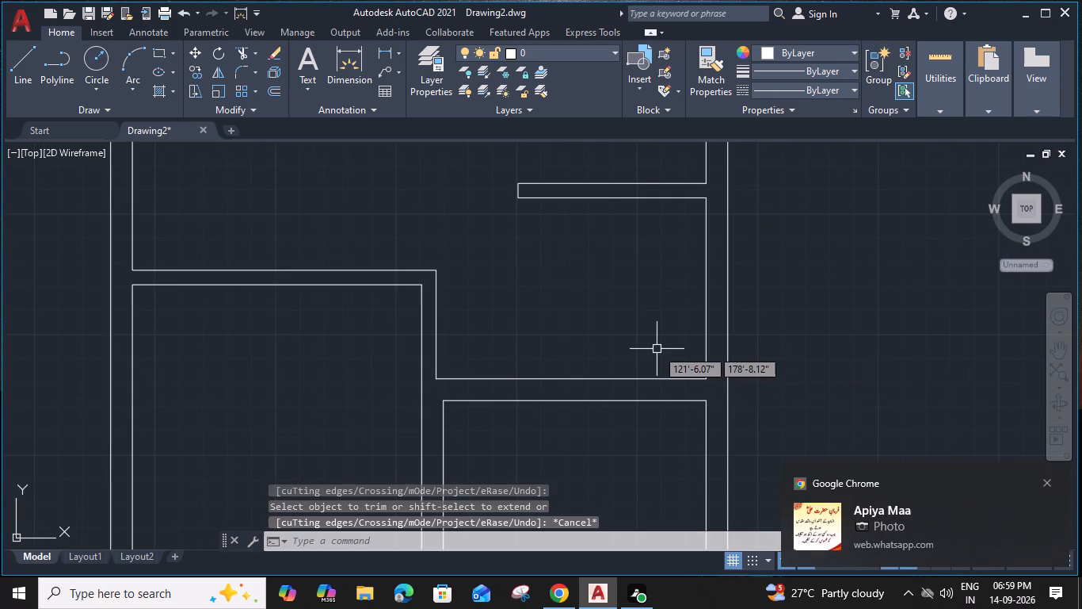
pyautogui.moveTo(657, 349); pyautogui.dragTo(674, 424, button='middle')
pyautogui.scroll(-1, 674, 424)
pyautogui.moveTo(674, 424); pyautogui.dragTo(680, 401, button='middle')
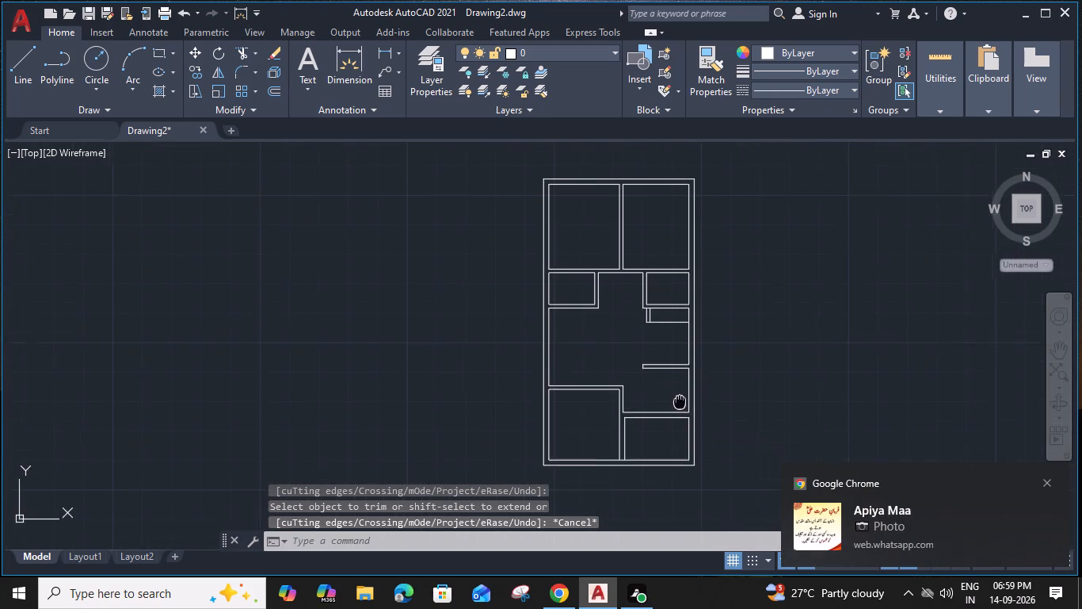
# Draw a horizontal line across the space above the bottom-right room, from about mid-height of the right wall's inner line to the opposite vertical partition line.
pyautogui.moveTo(680, 401); pyautogui.dragTo(685, 404, button='middle')
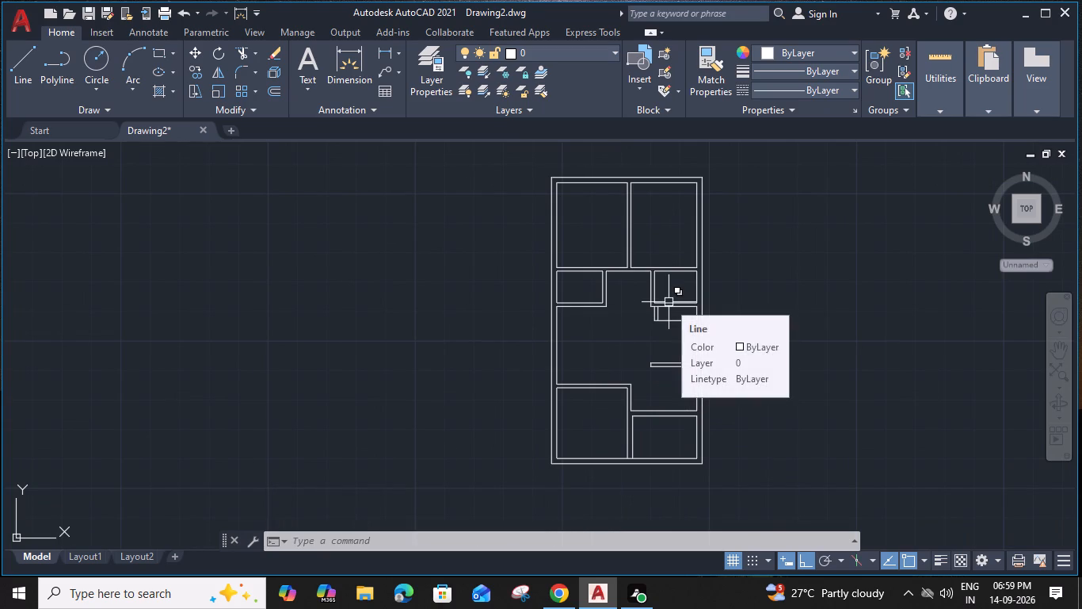
pyautogui.moveTo(669, 302); pyautogui.dragTo(670, 277, button='middle')
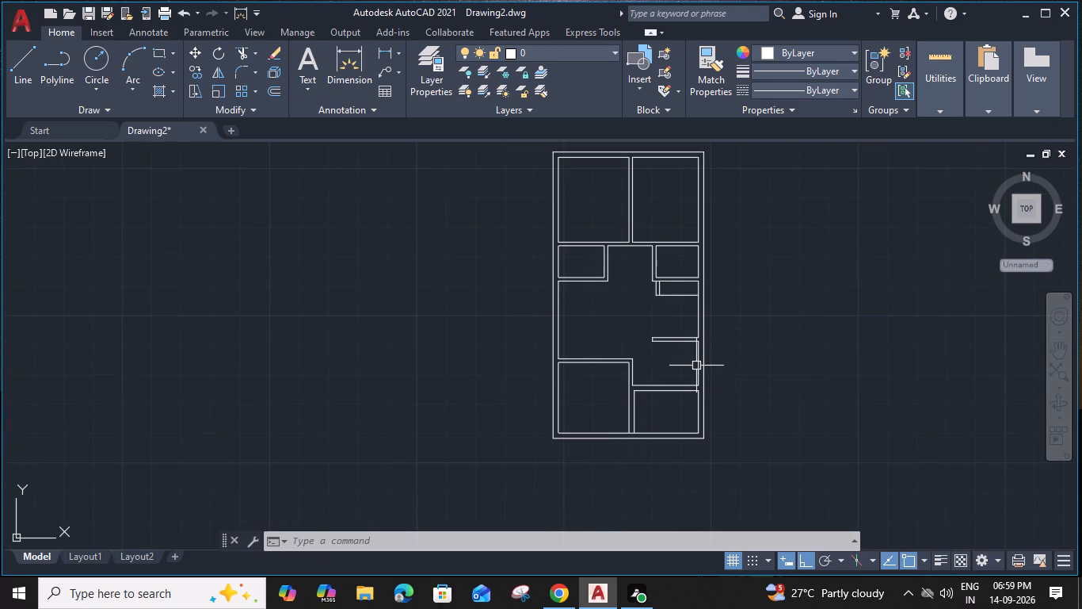
pyautogui.scroll(3, 696, 366)
pyautogui.click(699, 359)
pyautogui.press('`')
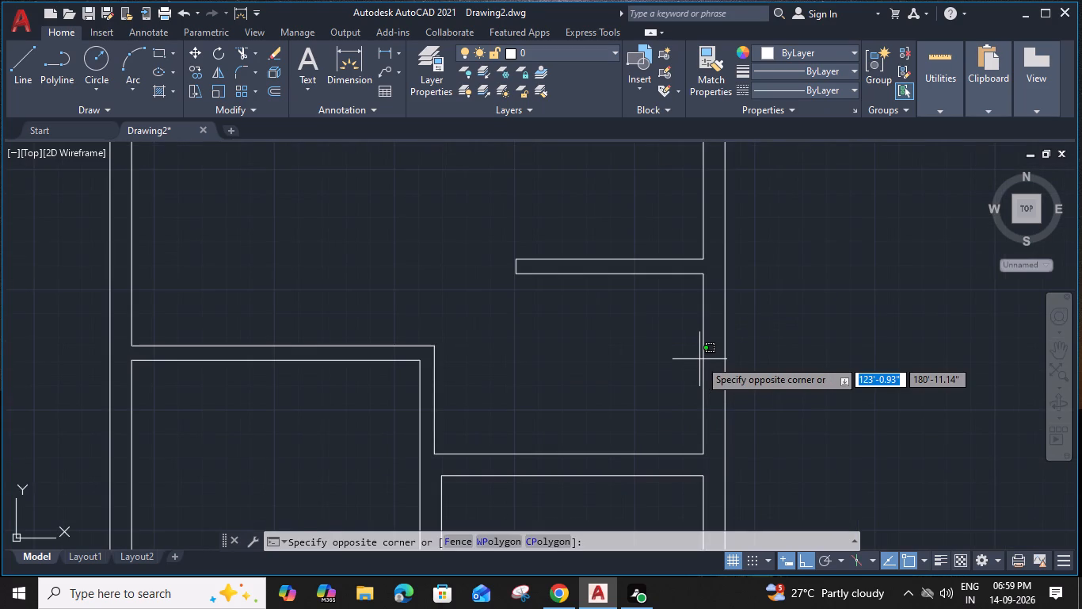
pyautogui.press('Escape')
pyautogui.write('l')
pyautogui.press('space')
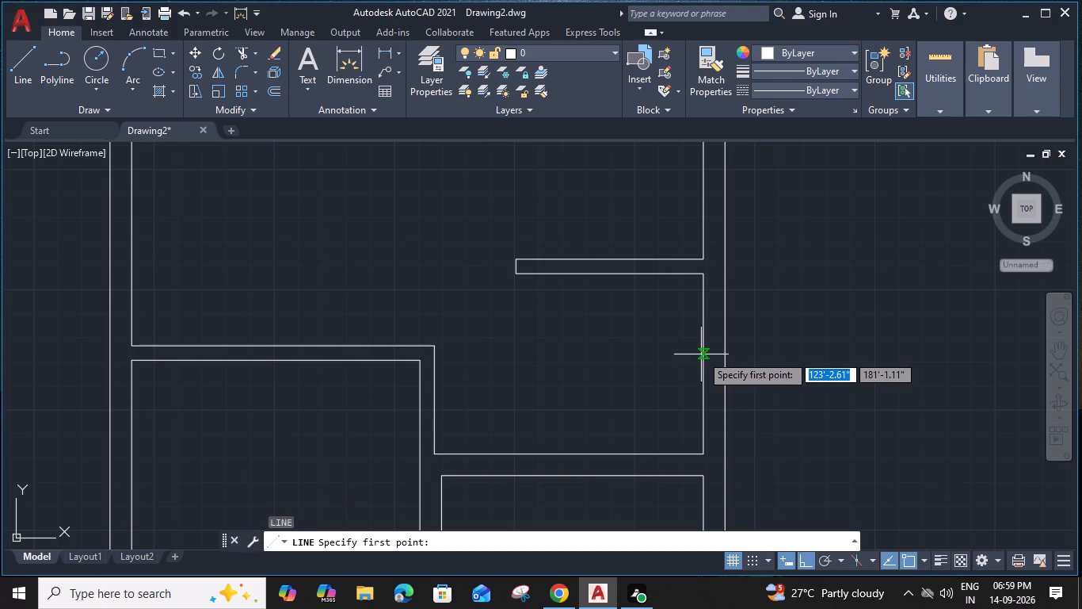
pyautogui.click(703, 365)
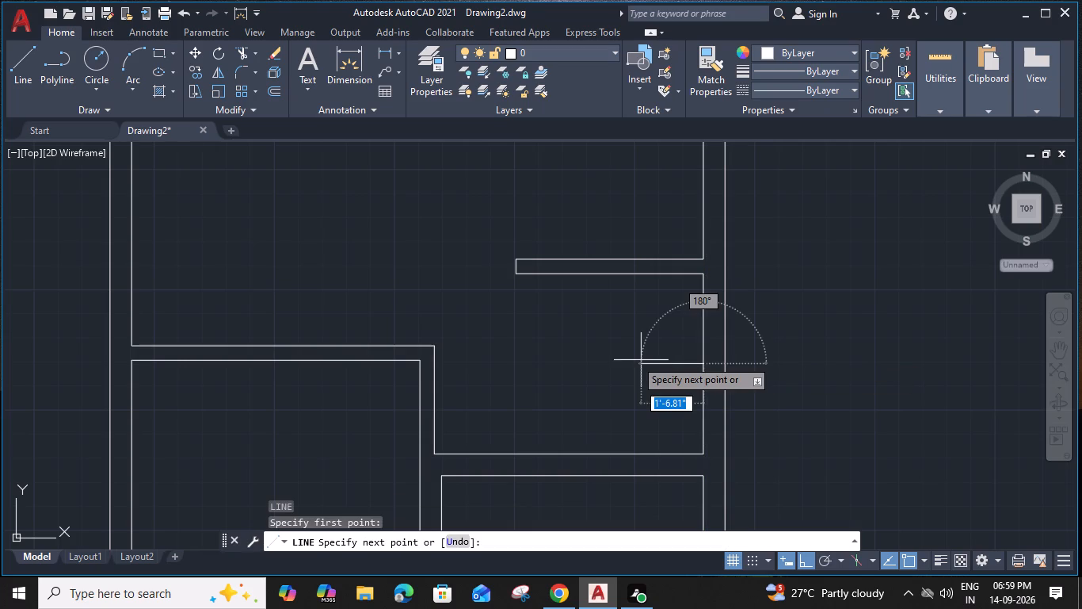
pyautogui.click(434, 362)
pyautogui.press('Escape')
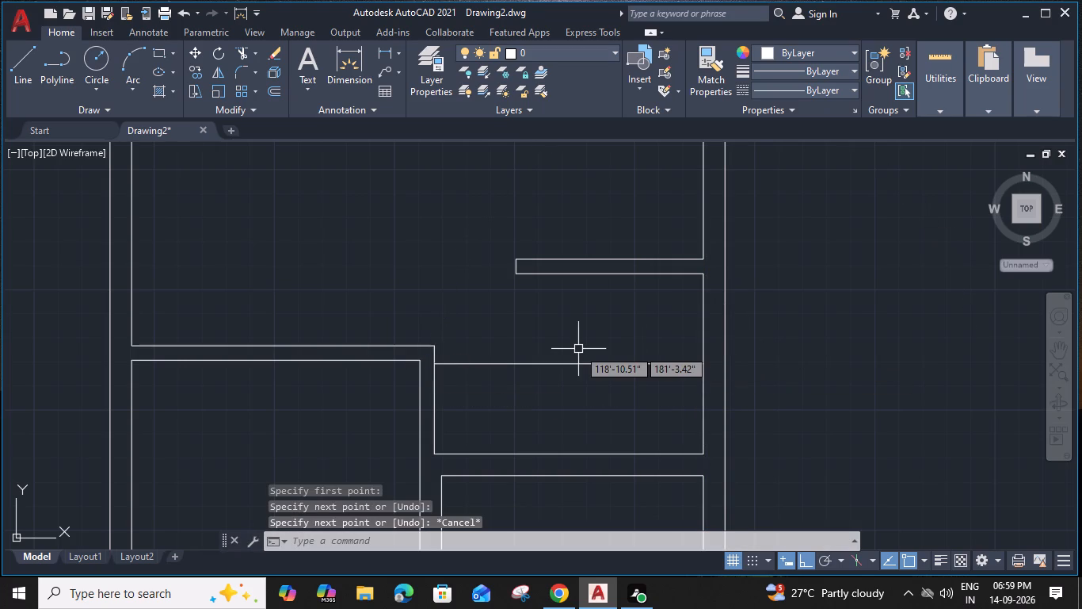
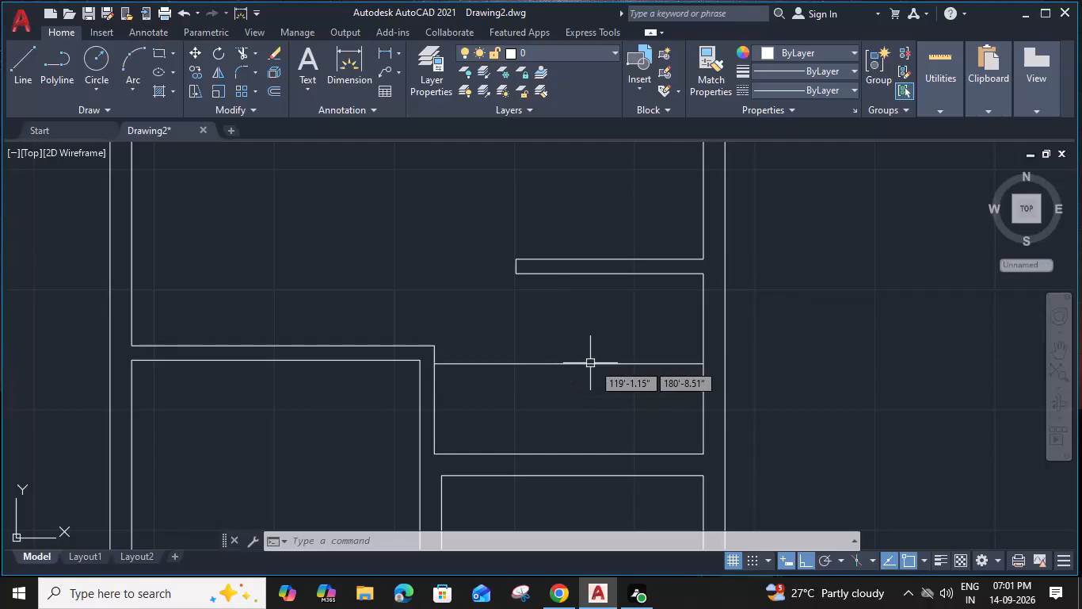
# Erase the horizontal line crossing the space above the bottom-right room.
pyautogui.click(596, 345)
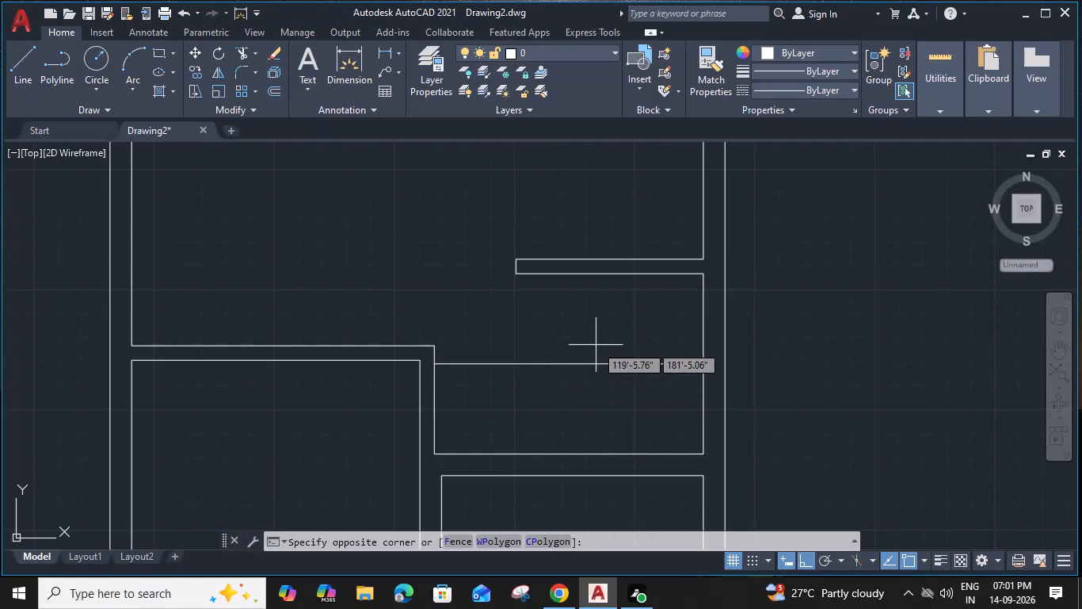
pyautogui.click(570, 380)
pyautogui.press('Delete')
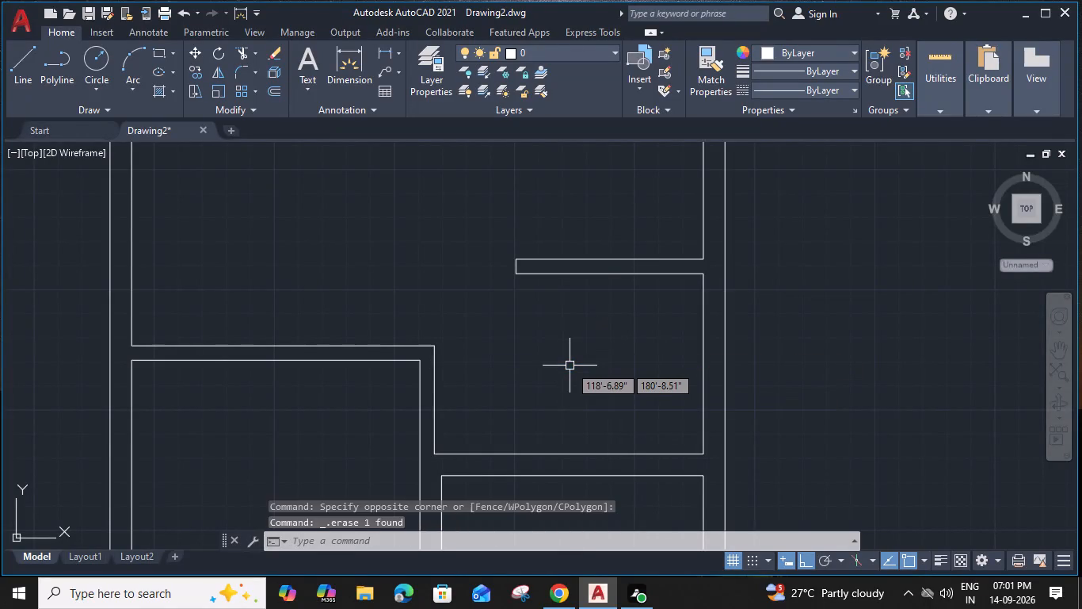
# Measure the width and height of the space above the bottom-right room.
pyautogui.press('n')
pyautogui.press('BackSpace')
pyautogui.write('mea')
pyautogui.press('Return')
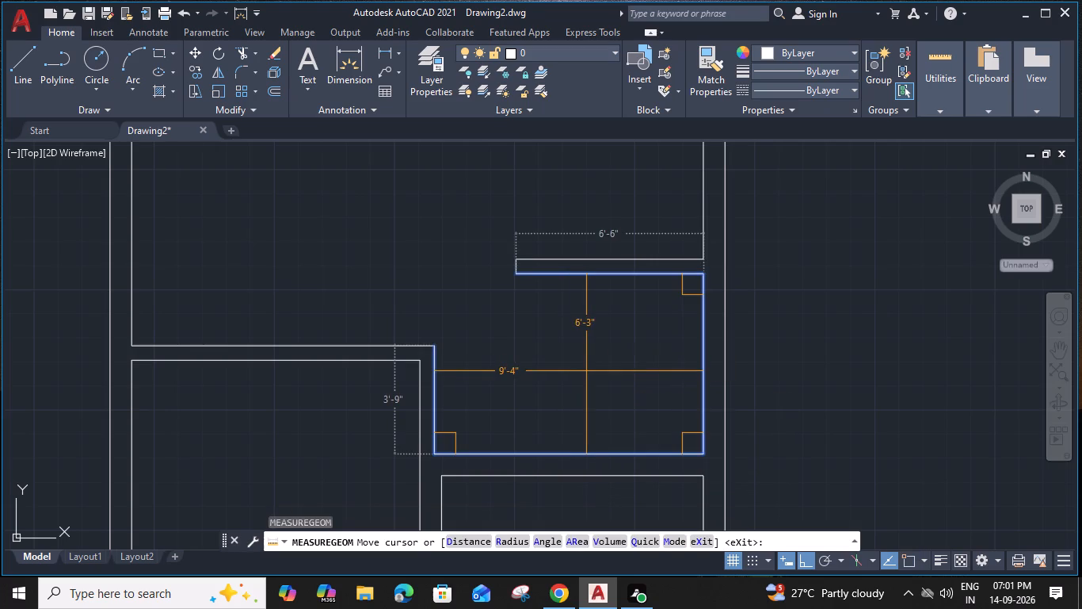
pyautogui.press('Escape')
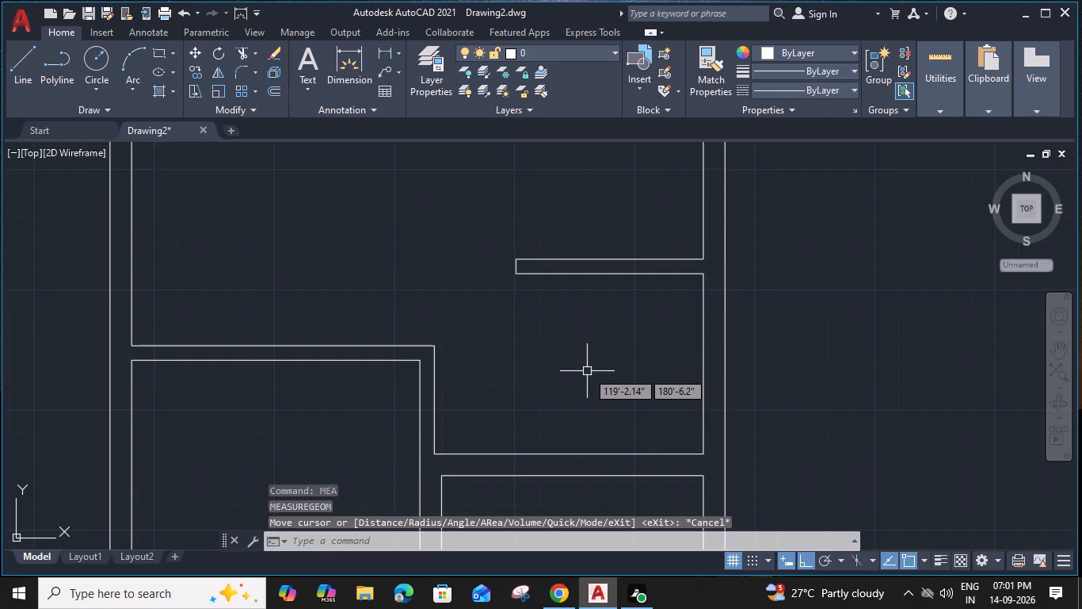
# Draw a horizontal line from the midpoint of the right wall's inner line across the space to the opposite vertical partition line.
pyautogui.write('l')
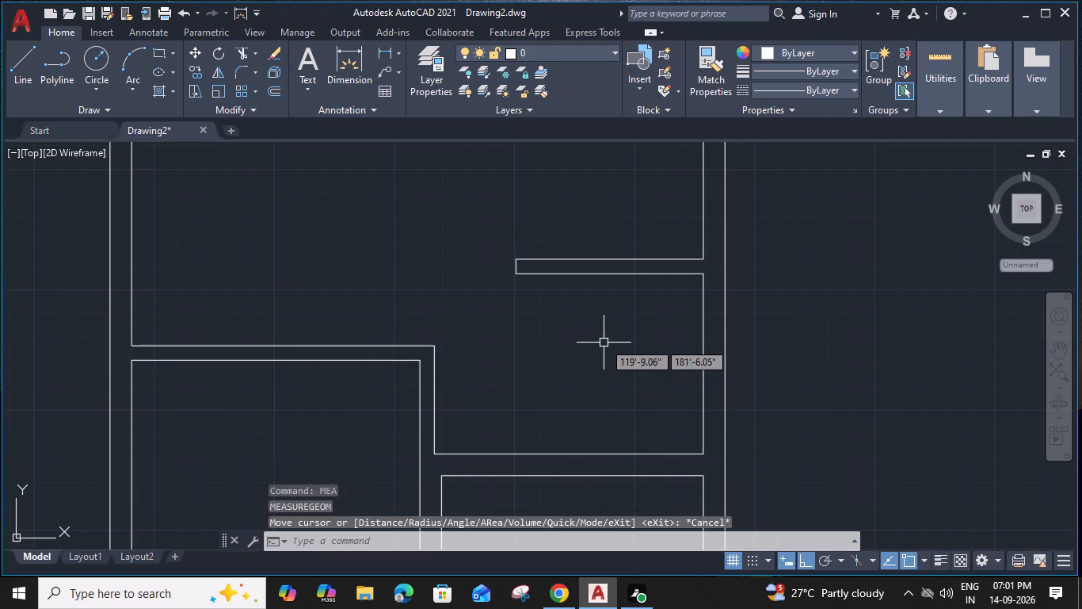
pyautogui.press('space')
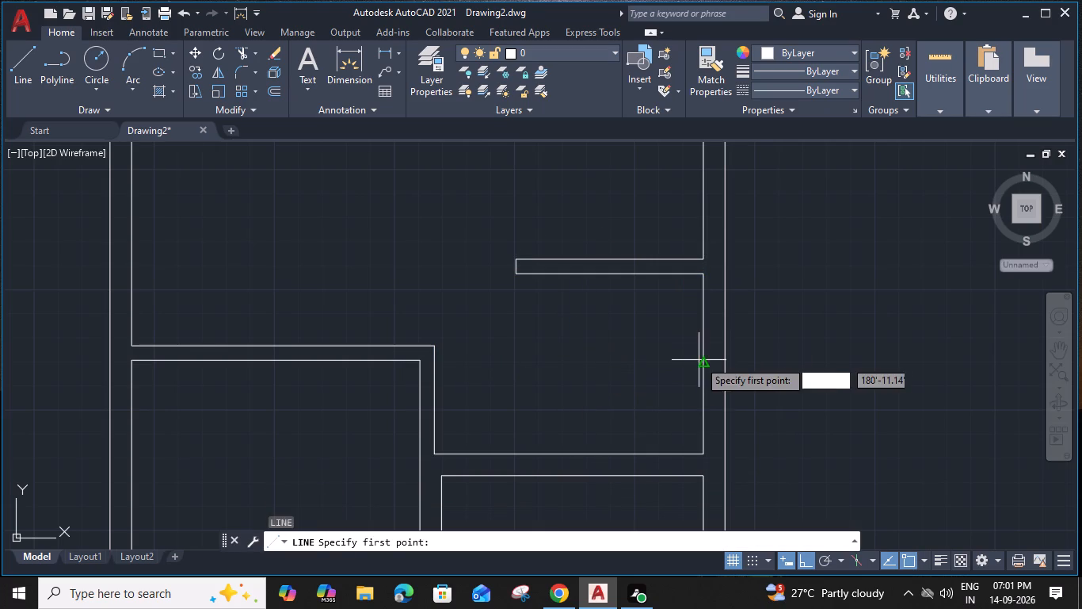
pyautogui.click(705, 363)
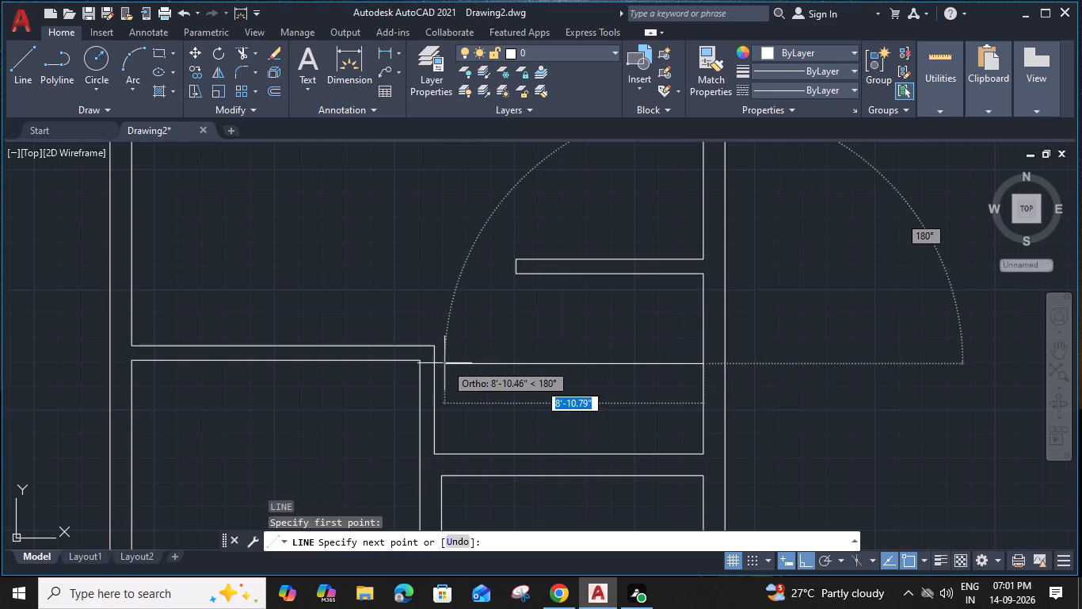
pyautogui.click(432, 361)
pyautogui.press('Escape')
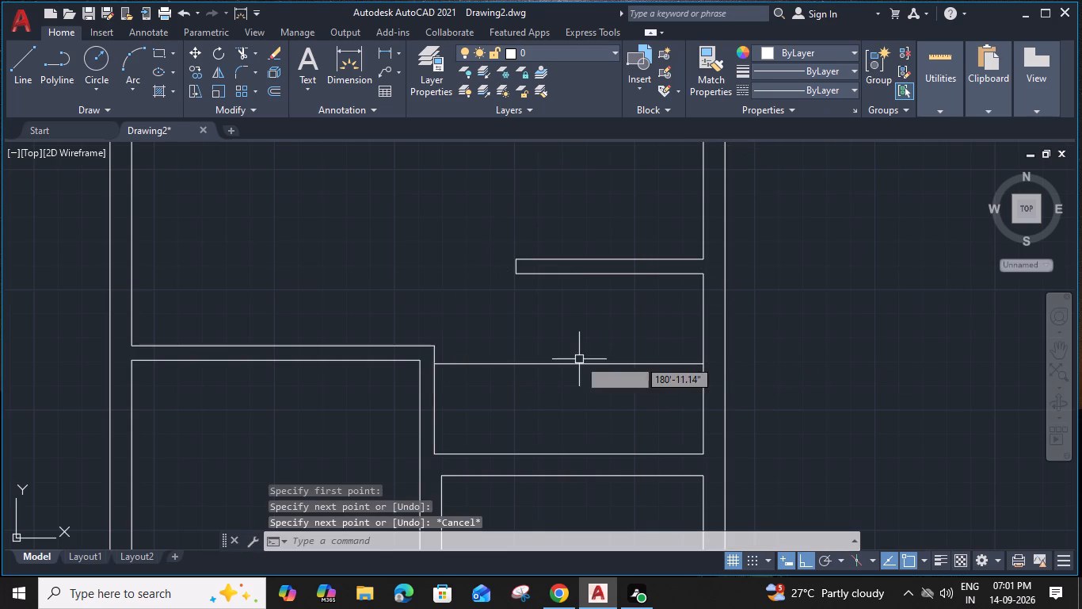
# Offset the new horizontal line 2.5" both upward and downward.
pyautogui.click(579, 366)
pyautogui.press('o')
pyautogui.press('Return')
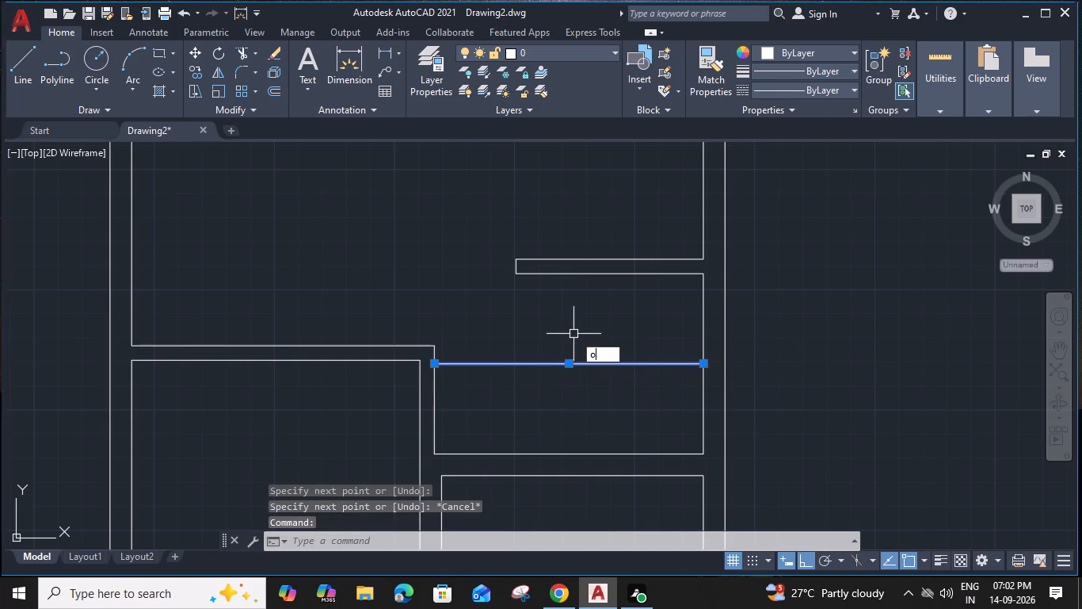
pyautogui.write('2.5"')
pyautogui.press('Return')
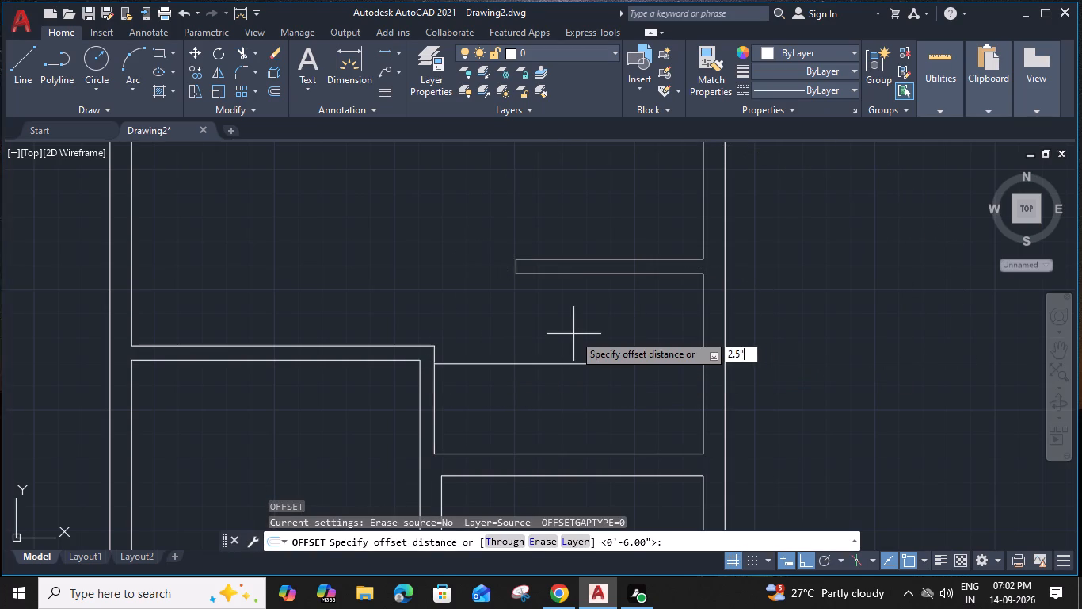
pyautogui.click(571, 318)
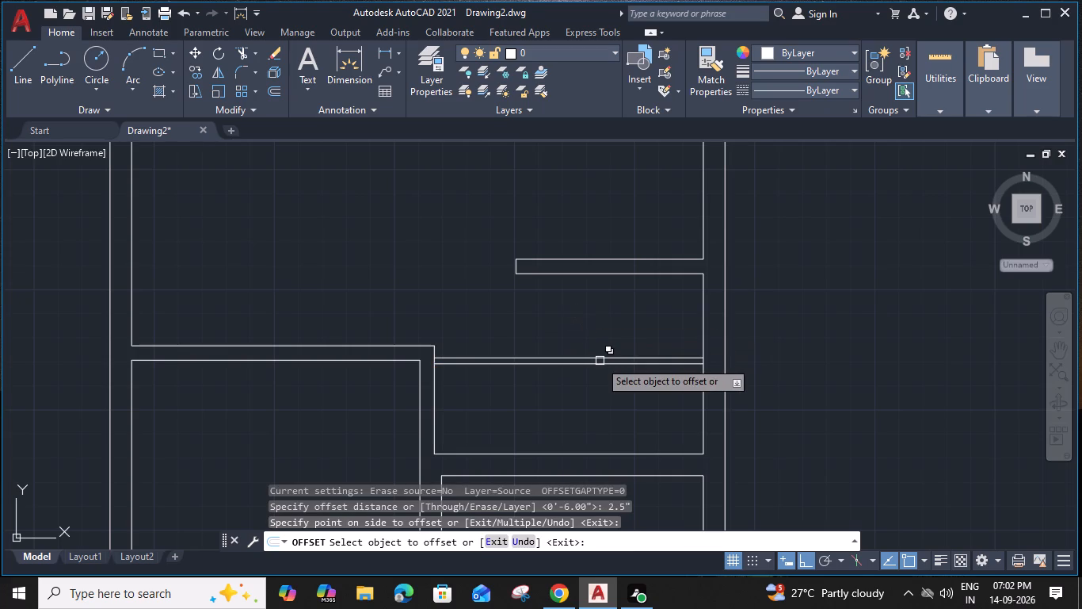
pyautogui.click(600, 361)
pyautogui.click(600, 366)
pyautogui.click(599, 381)
pyautogui.press('Escape')
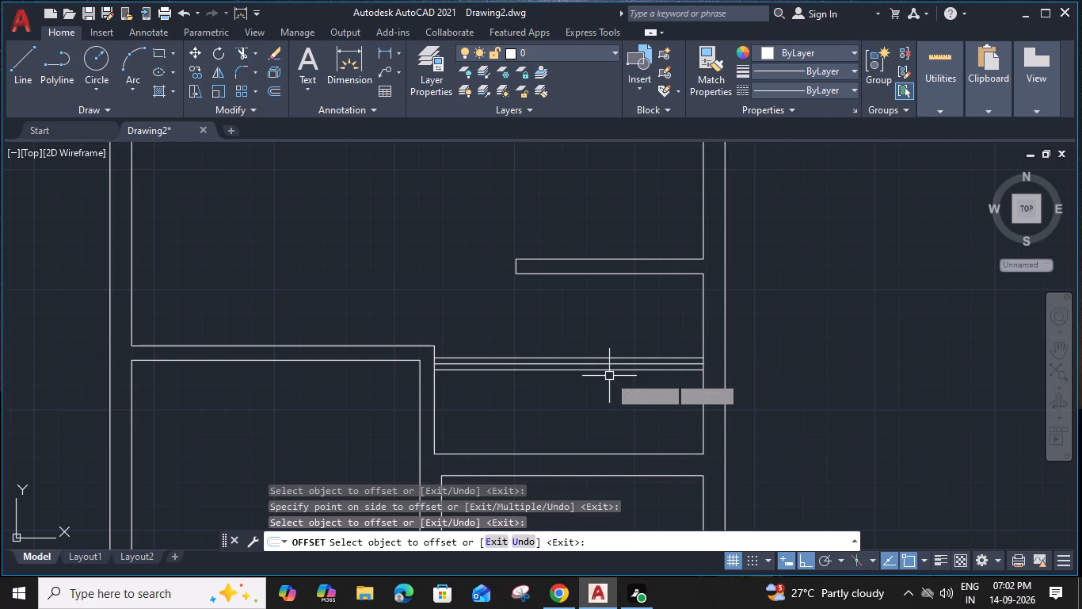
# Erase the middle one of the three parallel horizontal lines, keeping the two offset lines.
pyautogui.click(616, 366)
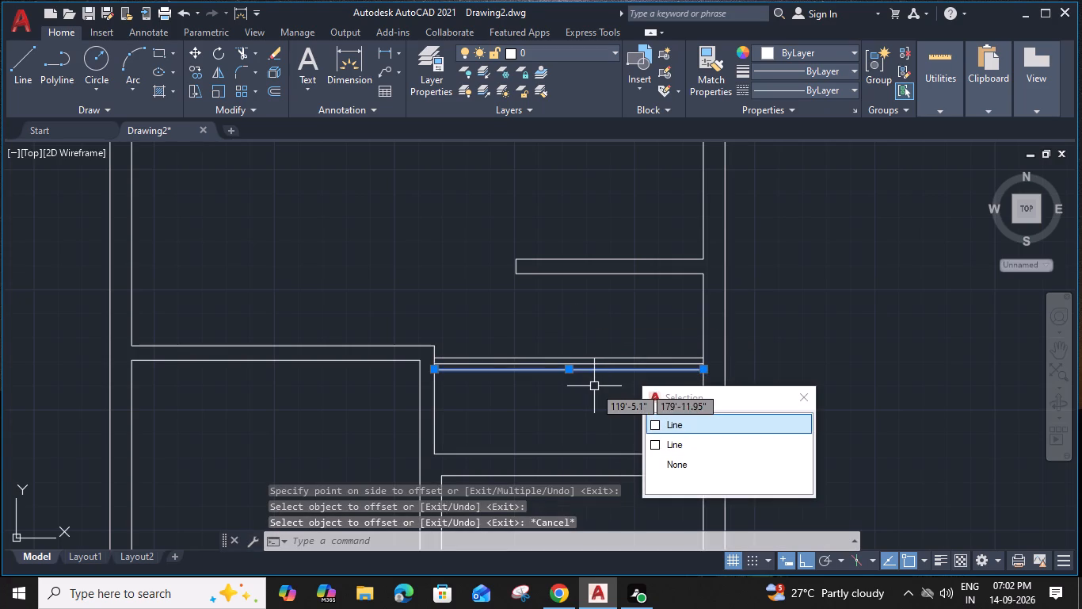
pyautogui.press('Escape')
pyautogui.scroll(2, 604, 372)
pyautogui.click(623, 351)
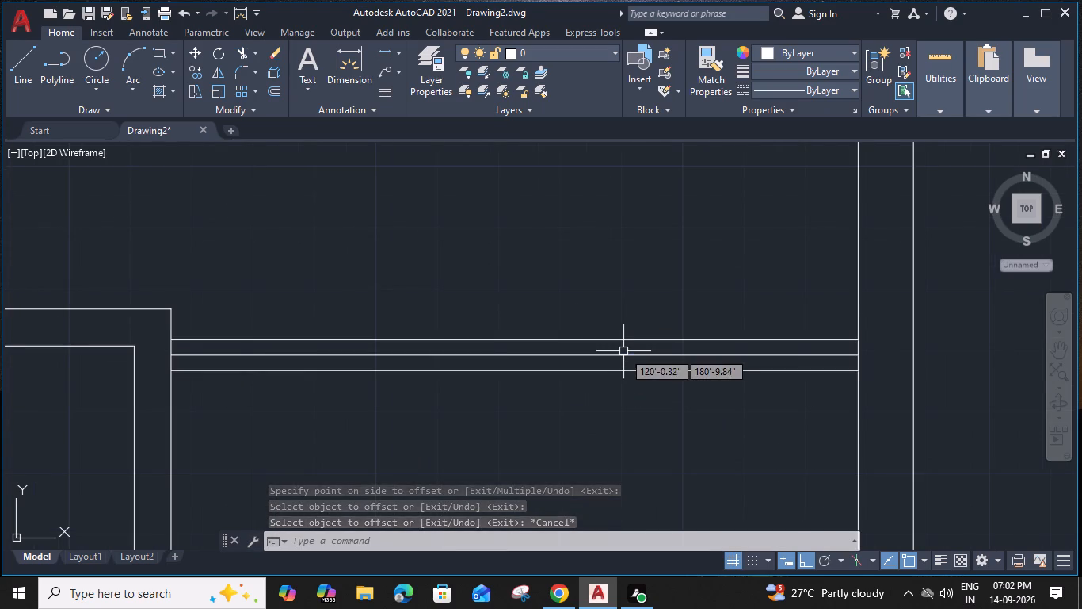
pyautogui.press('Delete')
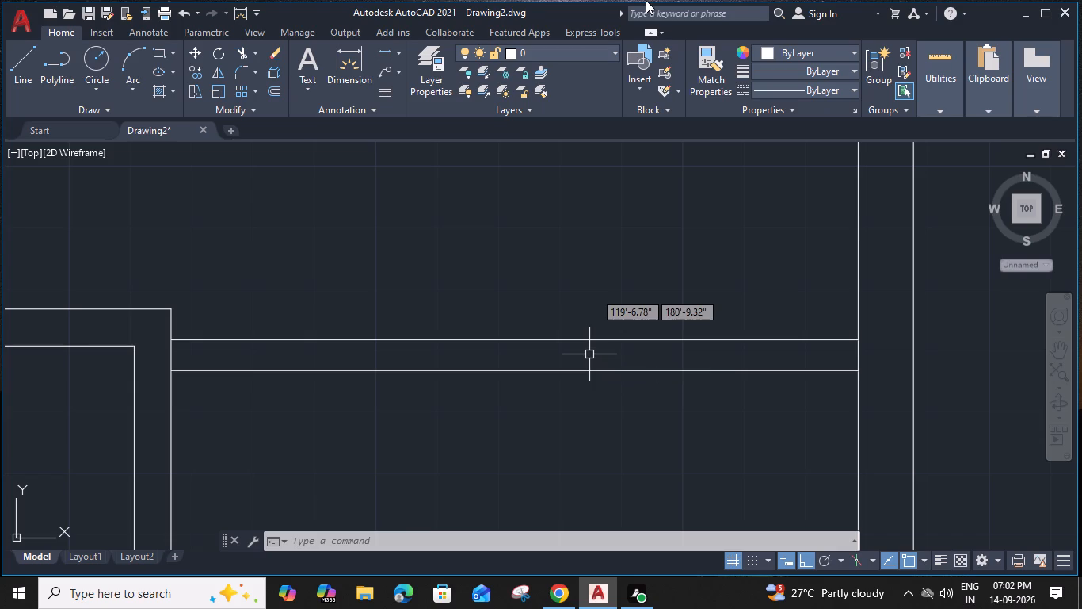
# Offset the right wall's inner line 3' inward into the space above the bottom-right room.
pyautogui.scroll(-3, 690, 0)
pyautogui.scroll(-2, 528, 206)
pyautogui.moveTo(528, 206); pyautogui.dragTo(524, 206, button='middle')
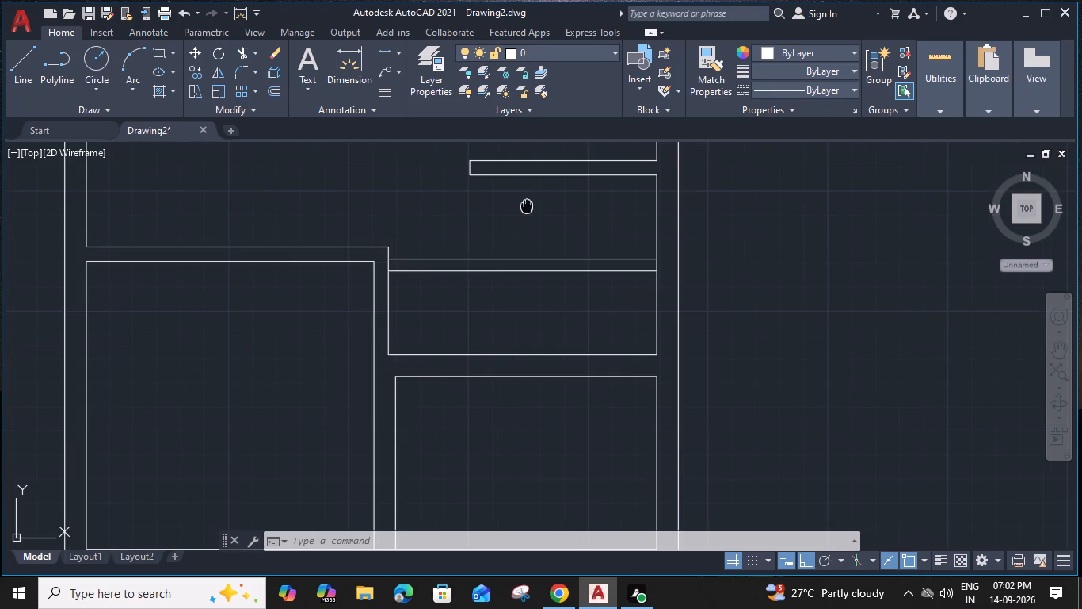
pyautogui.moveTo(524, 206); pyautogui.dragTo(512, 227, button='middle')
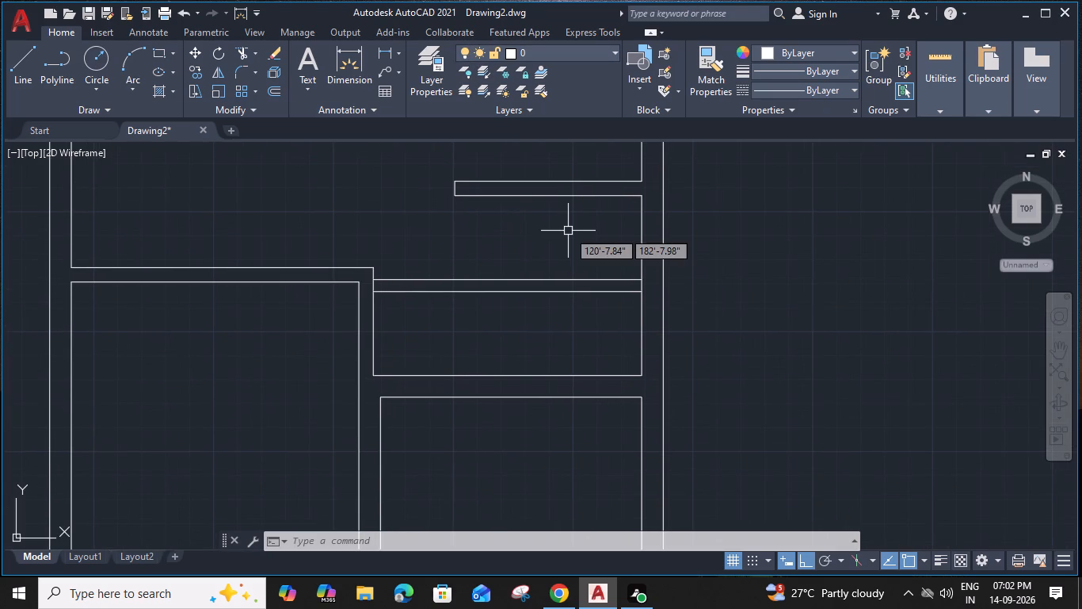
pyautogui.click(640, 260)
pyautogui.press('o')
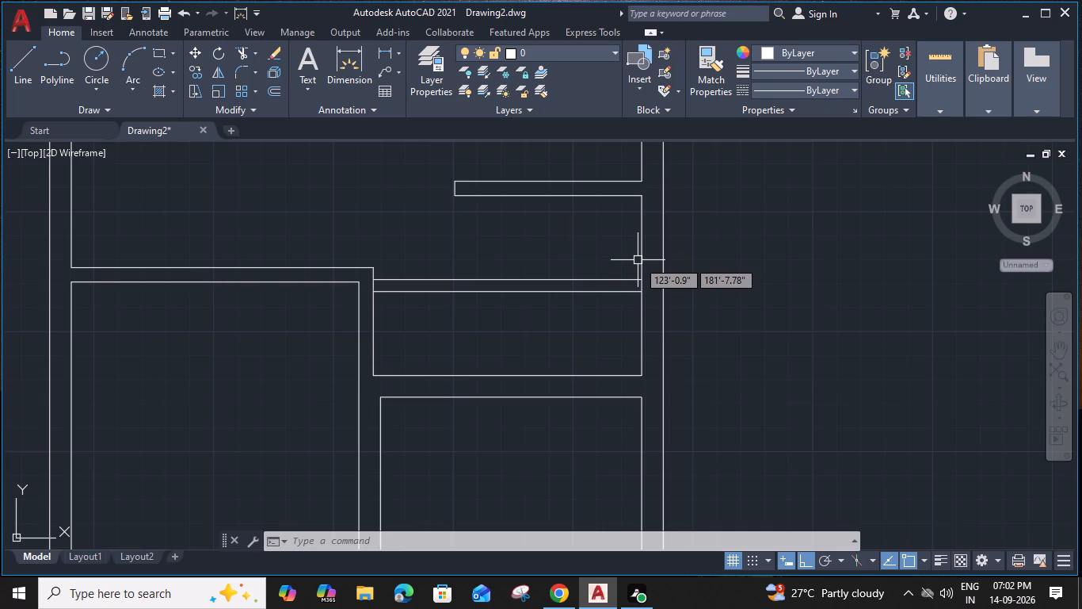
pyautogui.press('Return')
pyautogui.write("3'")
pyautogui.press('Return')
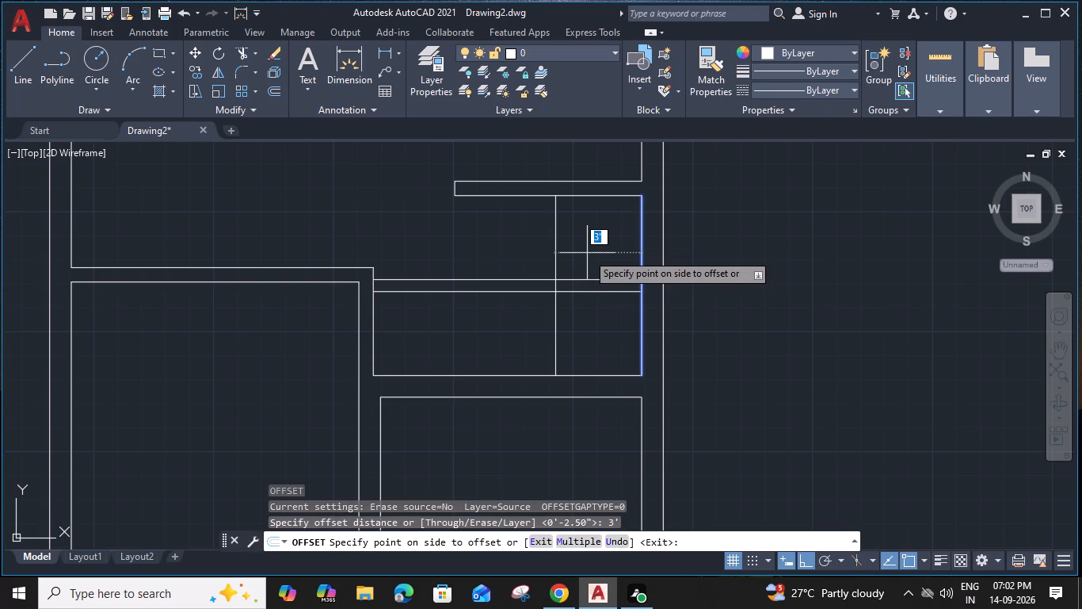
pyautogui.click(587, 253)
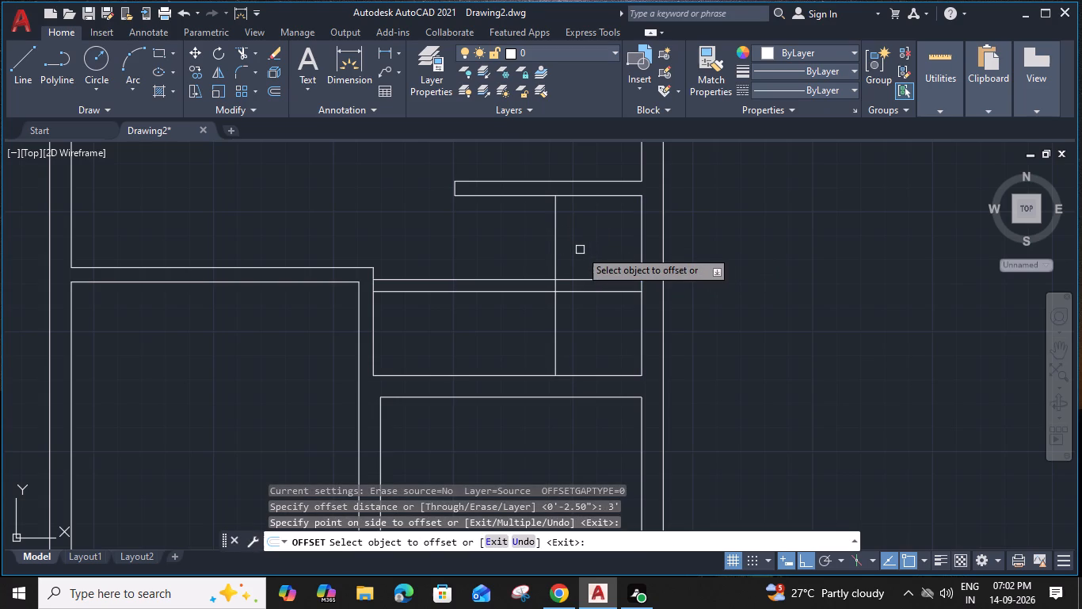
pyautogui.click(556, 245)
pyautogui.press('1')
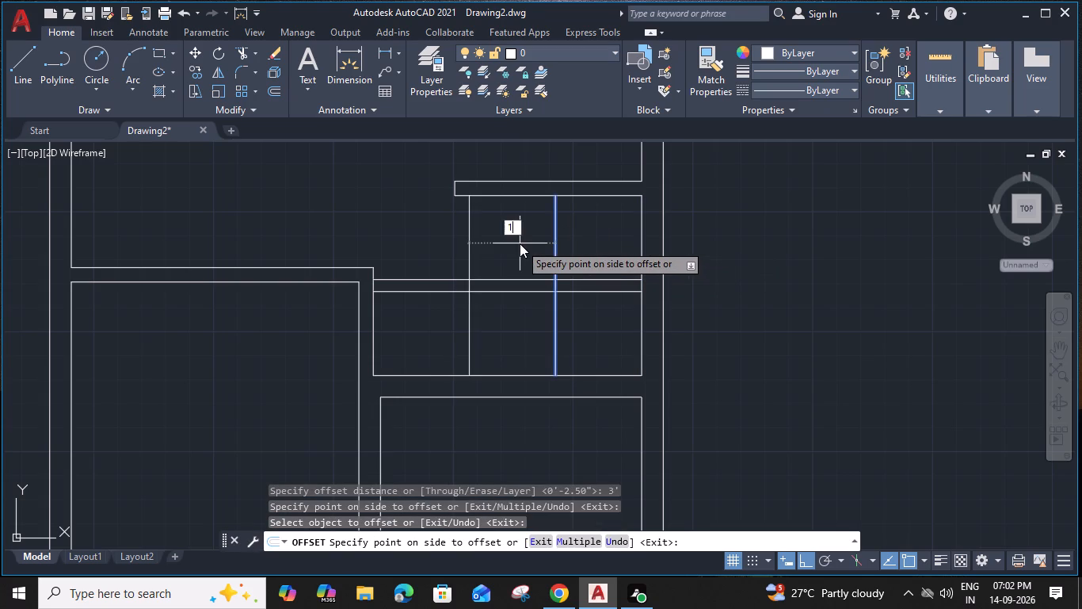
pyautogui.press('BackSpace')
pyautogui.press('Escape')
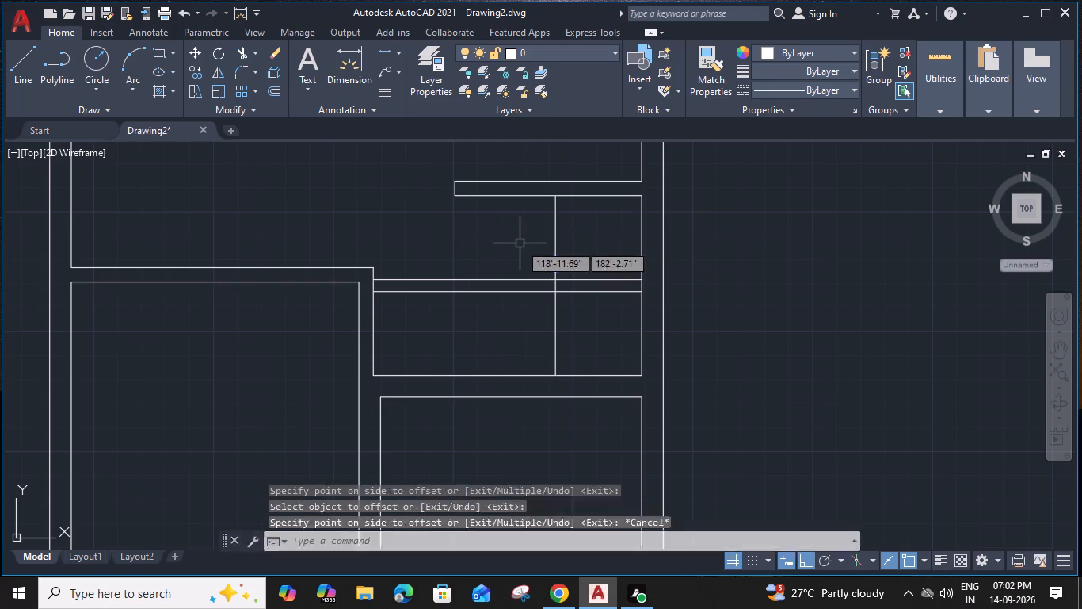
# Trim the two horizontal lines between the 3' offset line and the right wall's inner line.
pyautogui.write('tr')
pyautogui.press('space')
pyautogui.click(641, 248)
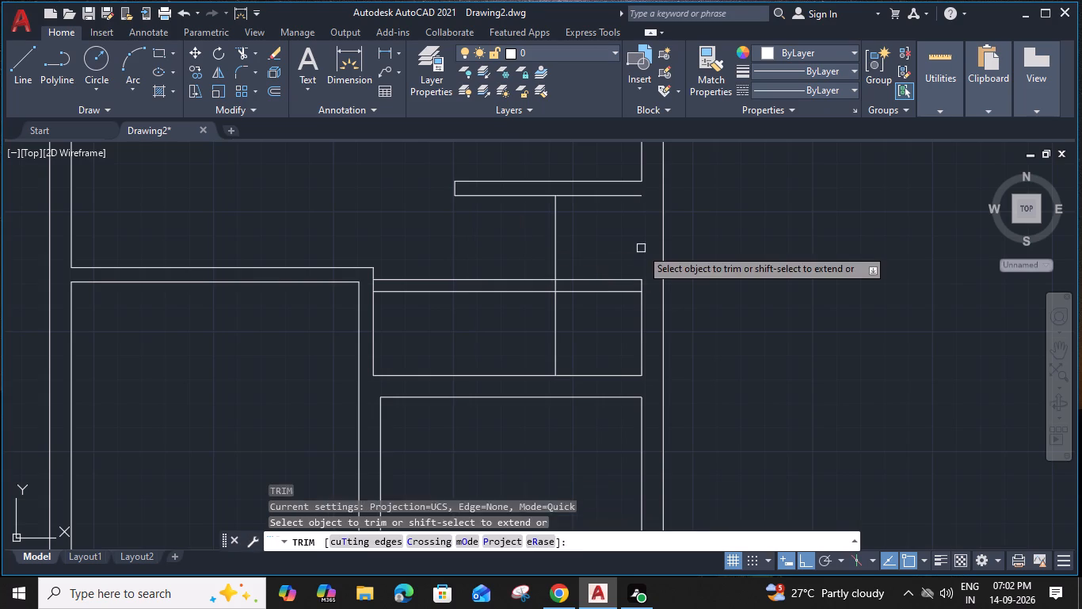
pyautogui.hotkey('ctrl', 'z')
pyautogui.click(609, 239)
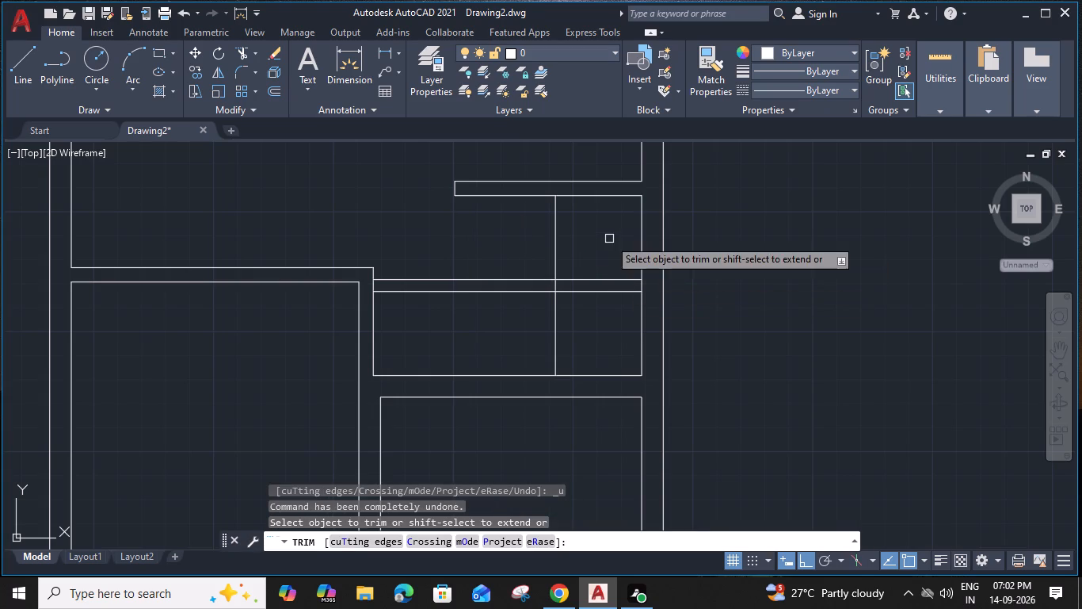
pyautogui.click(612, 342)
pyautogui.scroll(3, 538, 257)
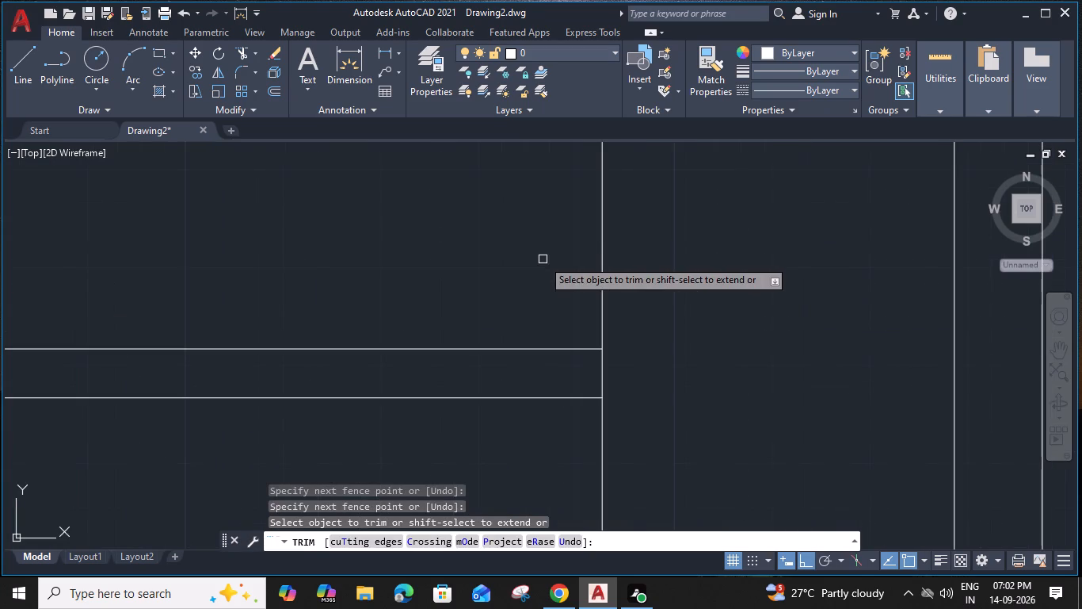
pyautogui.press('Escape')
# Offset the vertical line 11" toward the left partition four times in succession, each from the newest line, making four evenly spaced parallel lines.
pyautogui.scroll(-2, 543, 259)
pyautogui.moveTo(544, 260); pyautogui.dragTo(619, 282, button='middle')
pyautogui.click(636, 275)
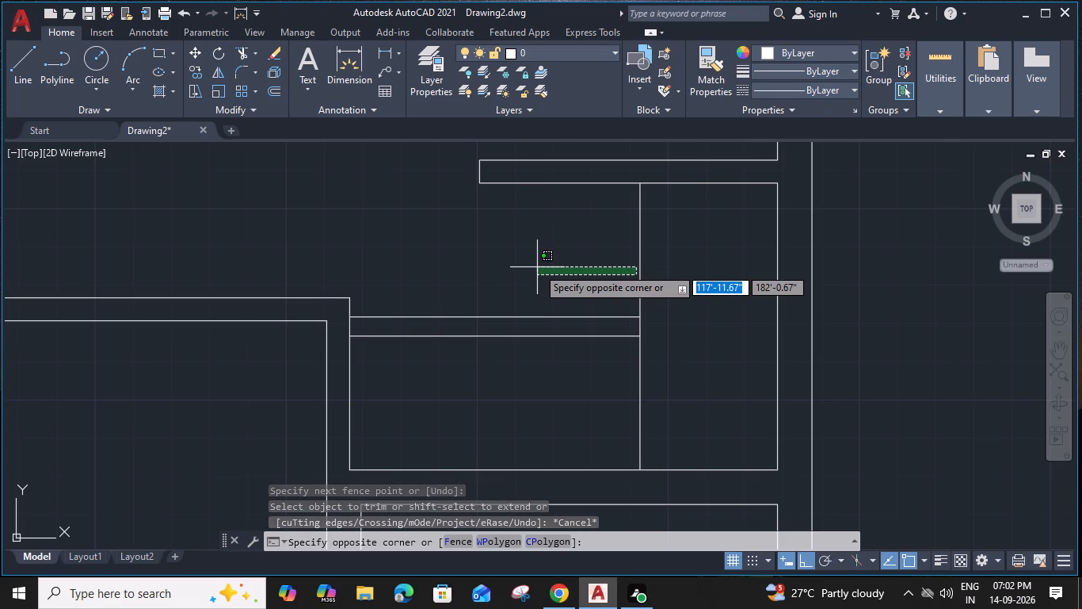
pyautogui.click(691, 288)
pyautogui.click(638, 227)
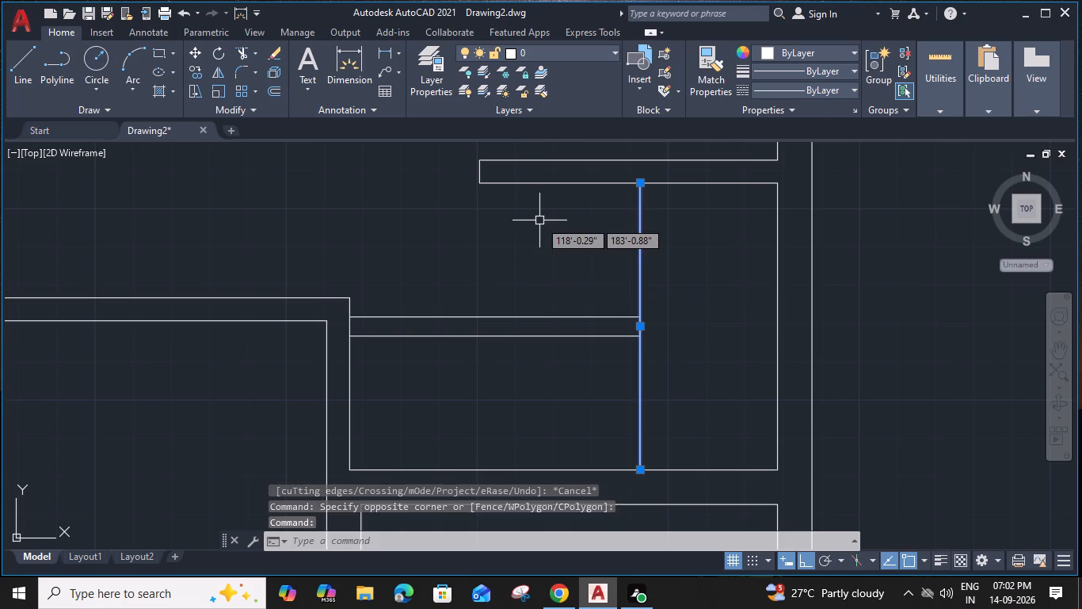
pyautogui.press('o')
pyautogui.press('Return')
pyautogui.write('11"')
pyautogui.press('Return')
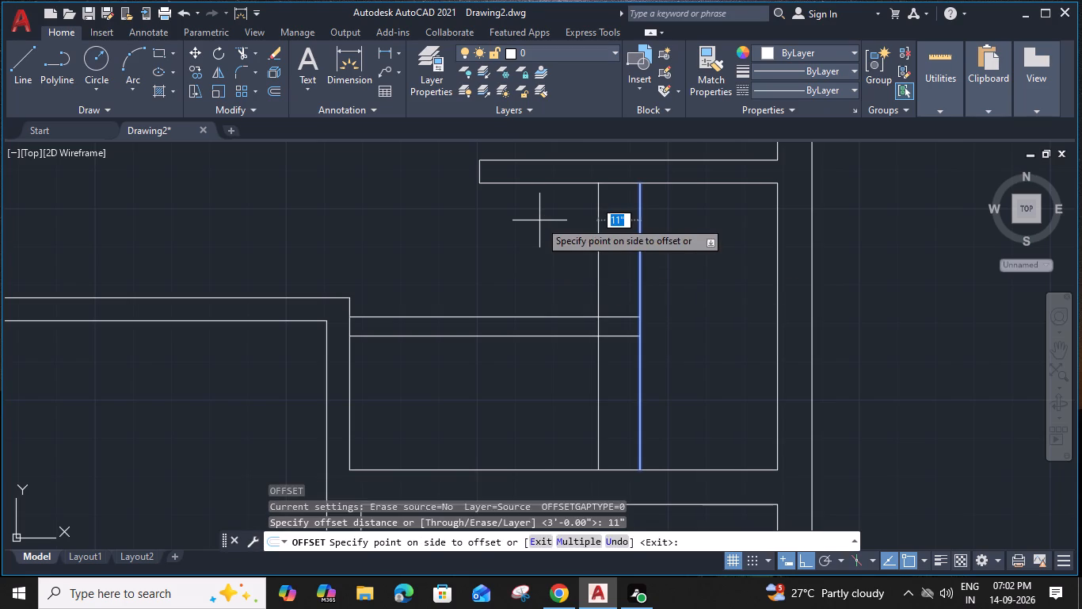
pyautogui.moveTo(539, 220); pyautogui.dragTo(572, 259)
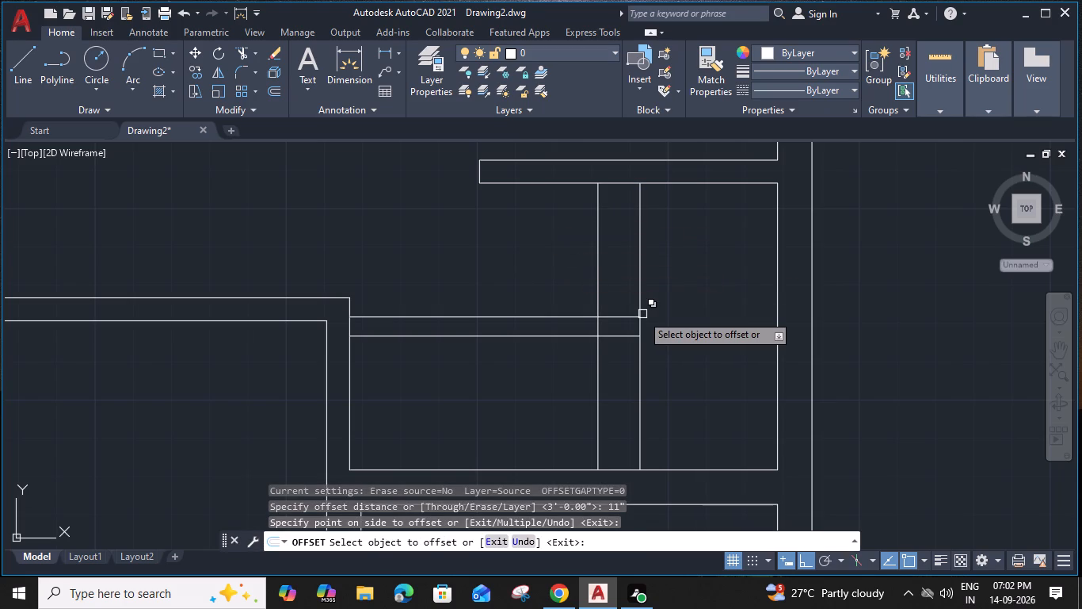
pyautogui.click(599, 275)
pyautogui.doubleClick(560, 268)
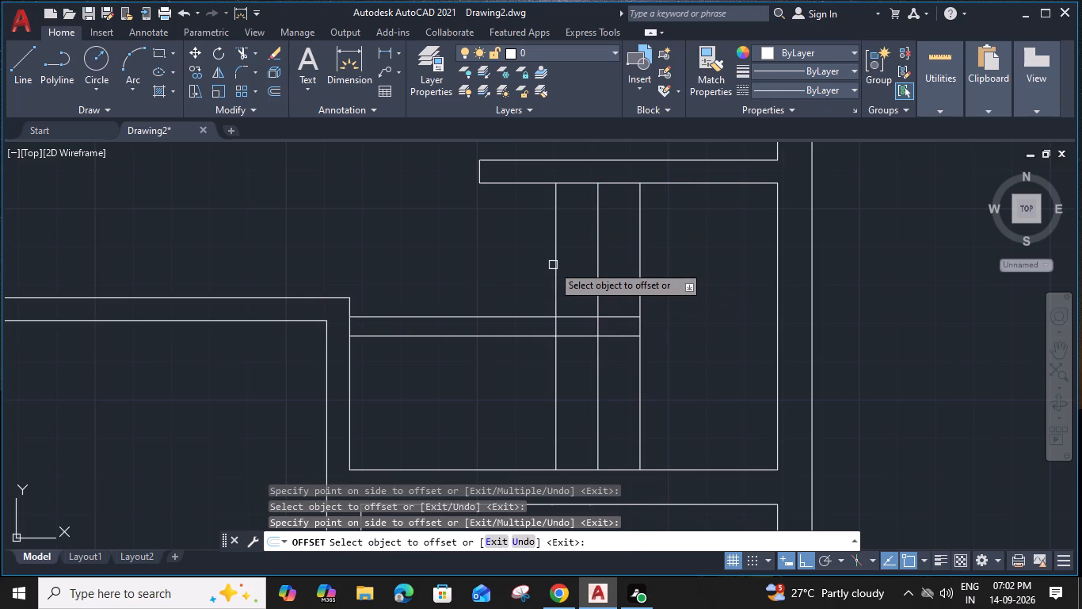
pyautogui.click(554, 261)
pyautogui.click(492, 261)
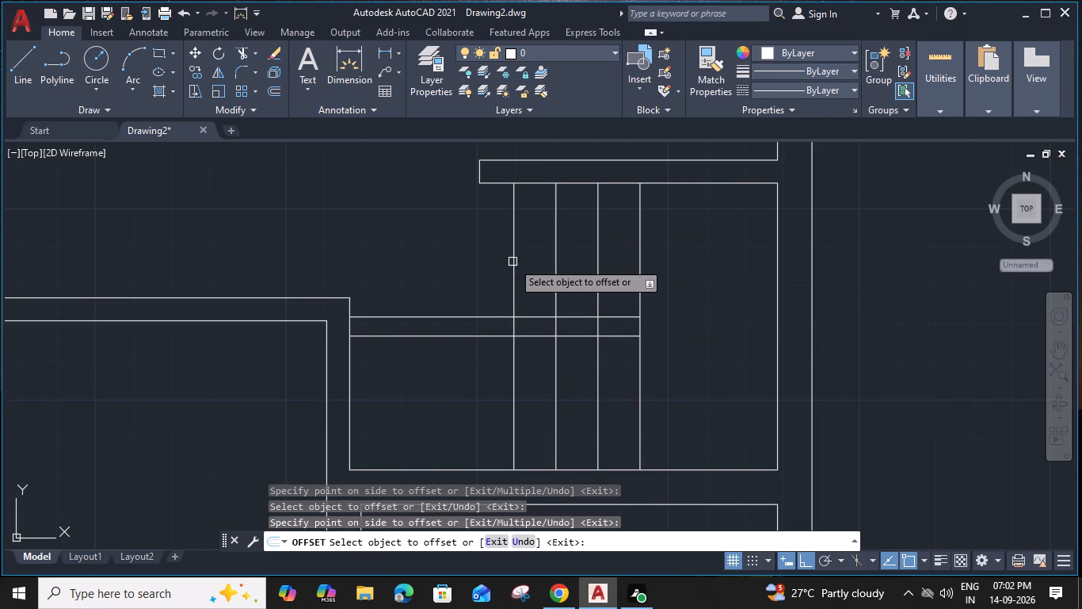
pyautogui.click(512, 262)
pyautogui.click(463, 252)
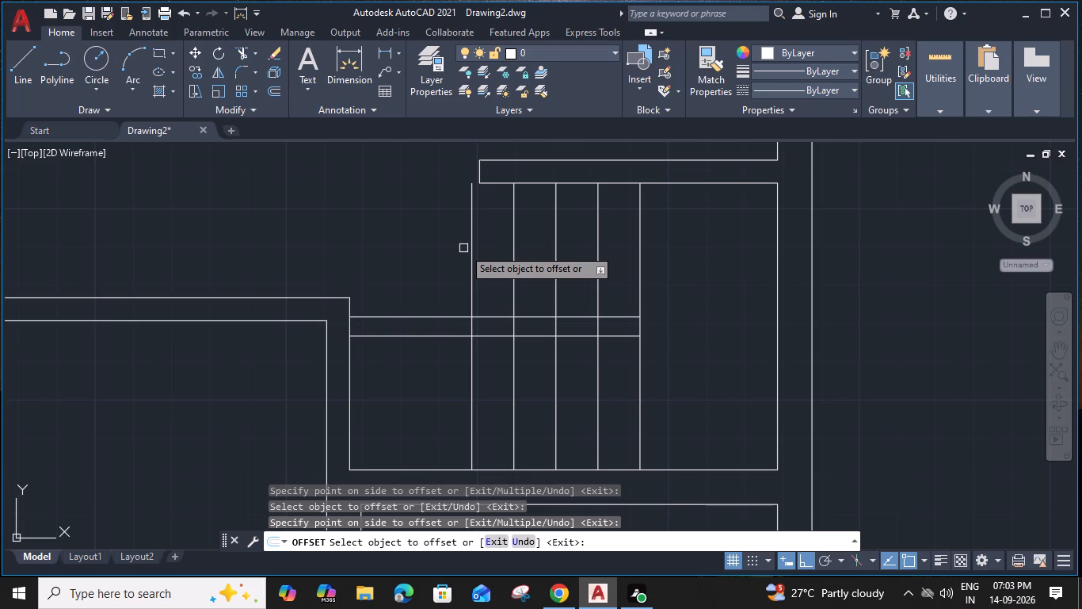
pyautogui.press('Escape')
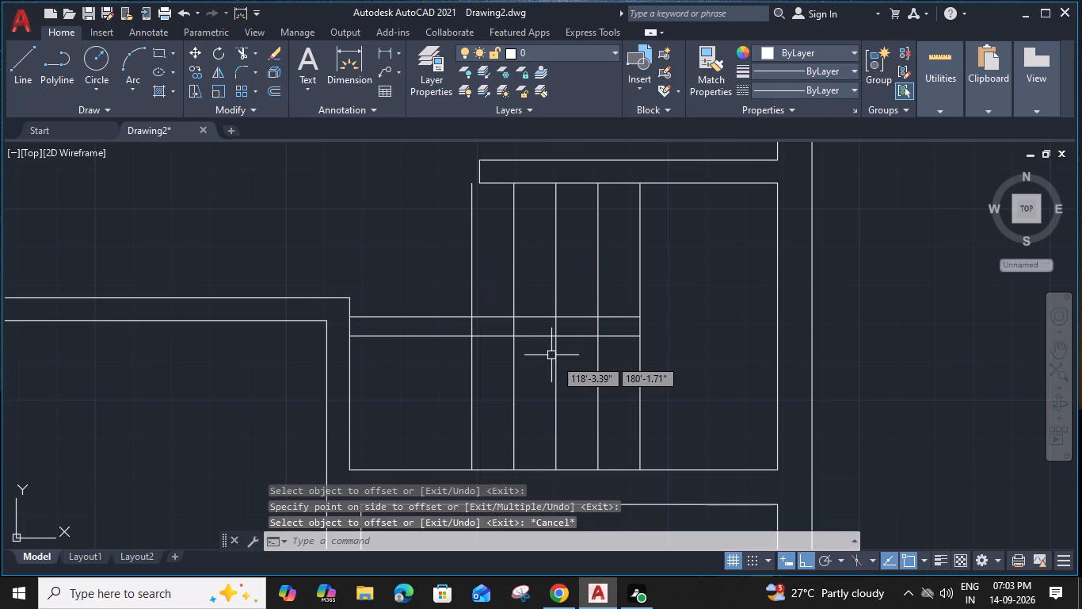
# Measure the spacing of the stair lines and the width between the 3' offset line and the right wall.
pyautogui.write('mw')
pyautogui.press('BackSpace')
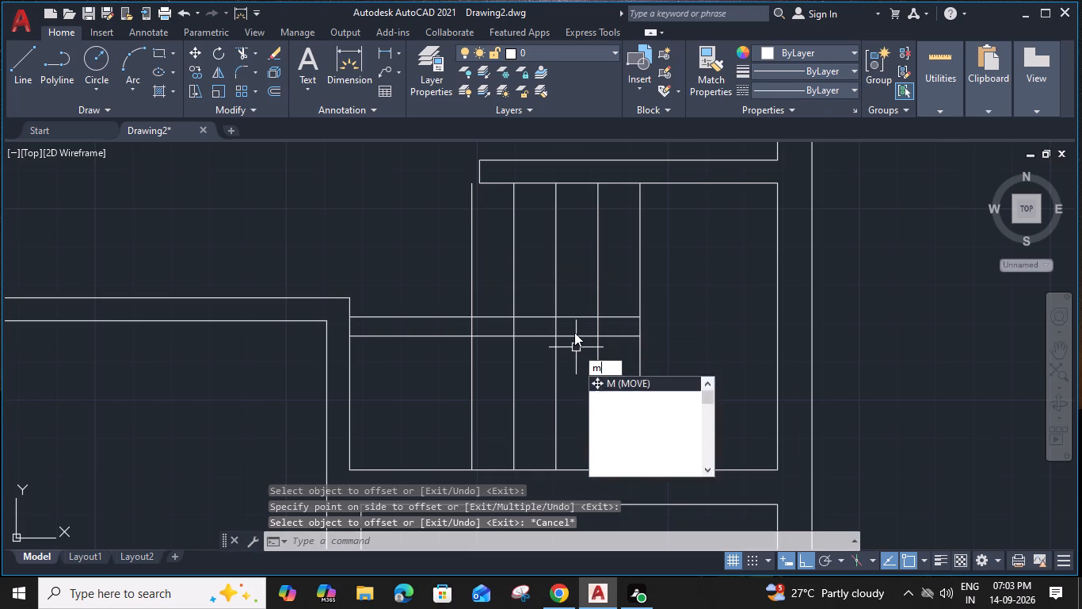
pyautogui.write('ea')
pyautogui.press('Return')
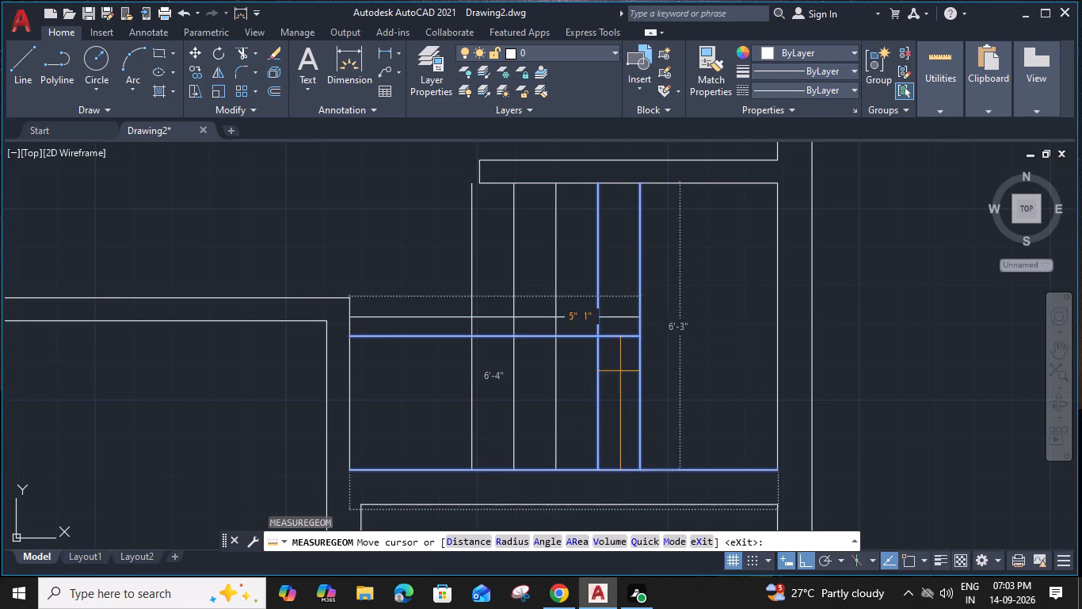
pyautogui.moveTo(669, 372); pyautogui.dragTo(667, 298, button='middle')
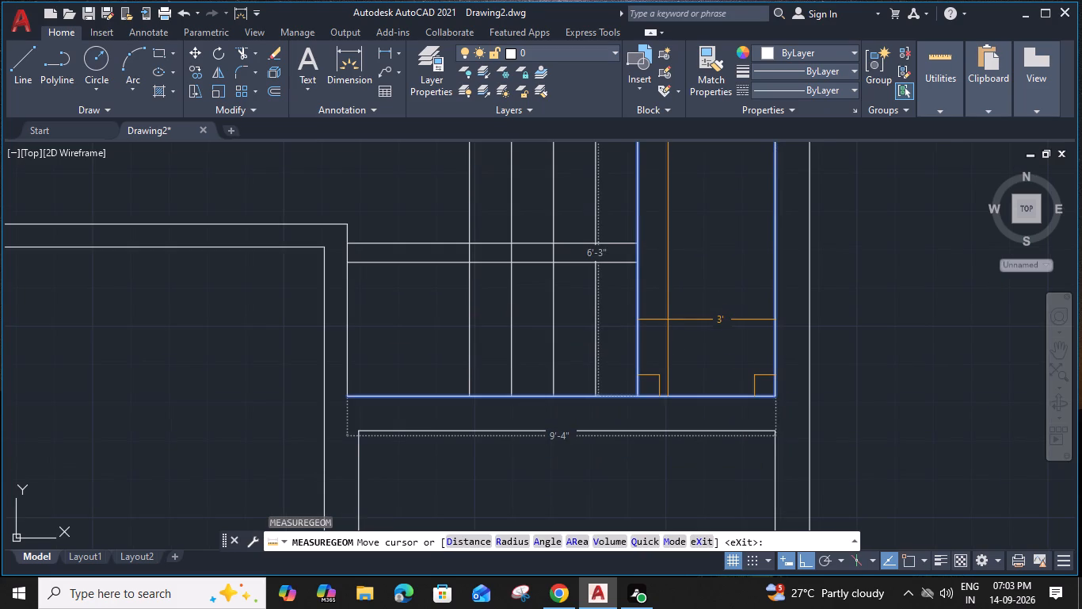
pyautogui.press('Escape')
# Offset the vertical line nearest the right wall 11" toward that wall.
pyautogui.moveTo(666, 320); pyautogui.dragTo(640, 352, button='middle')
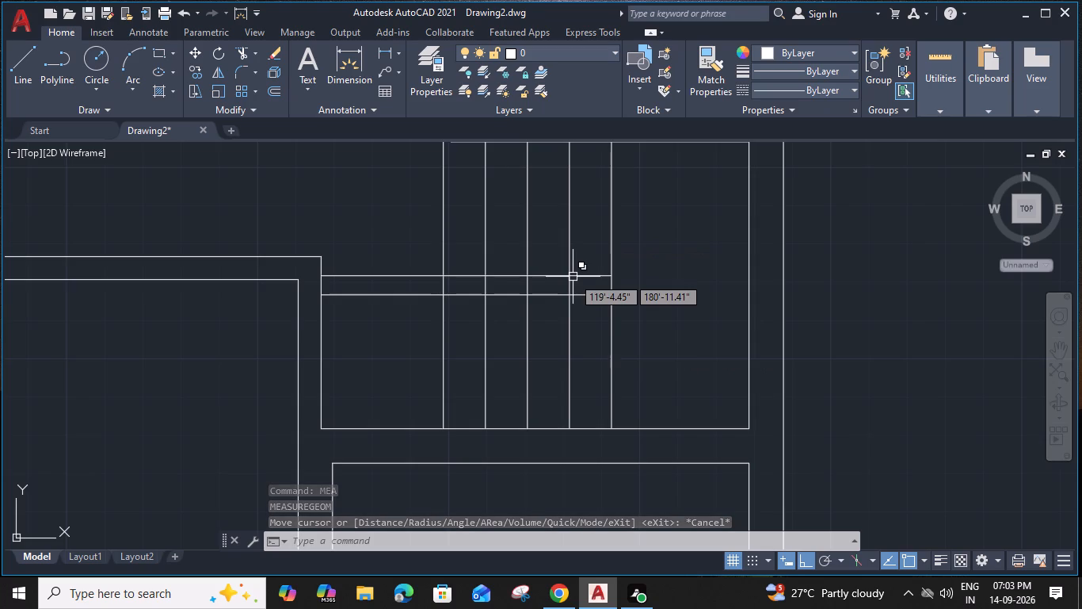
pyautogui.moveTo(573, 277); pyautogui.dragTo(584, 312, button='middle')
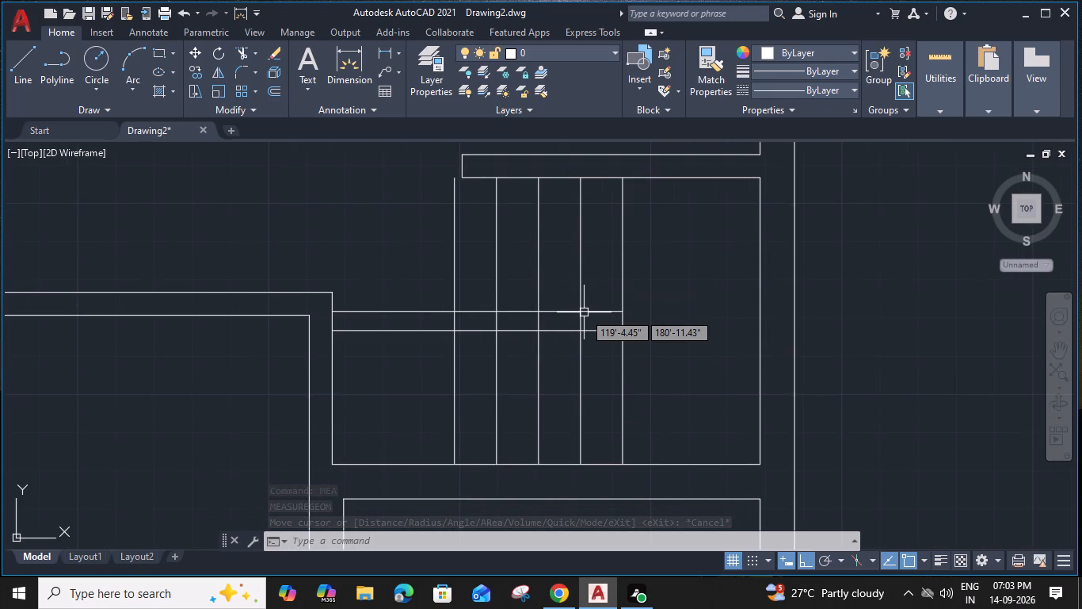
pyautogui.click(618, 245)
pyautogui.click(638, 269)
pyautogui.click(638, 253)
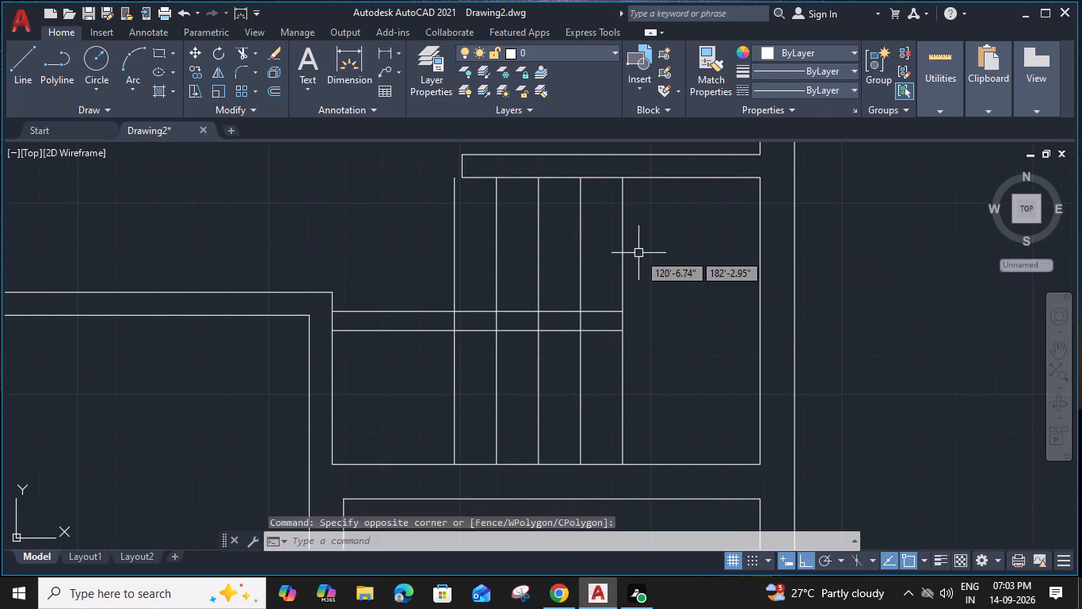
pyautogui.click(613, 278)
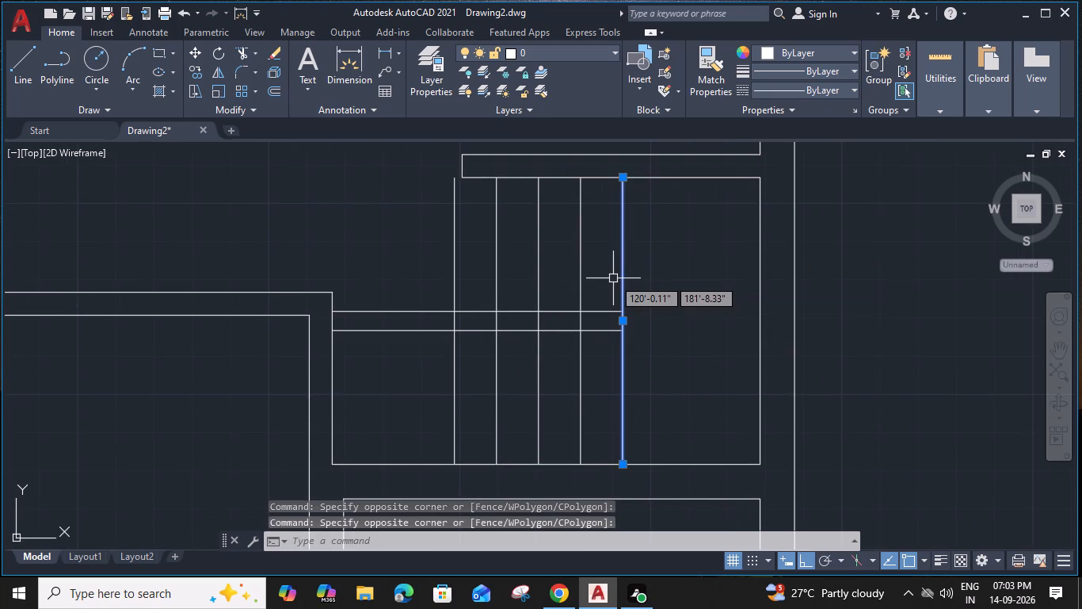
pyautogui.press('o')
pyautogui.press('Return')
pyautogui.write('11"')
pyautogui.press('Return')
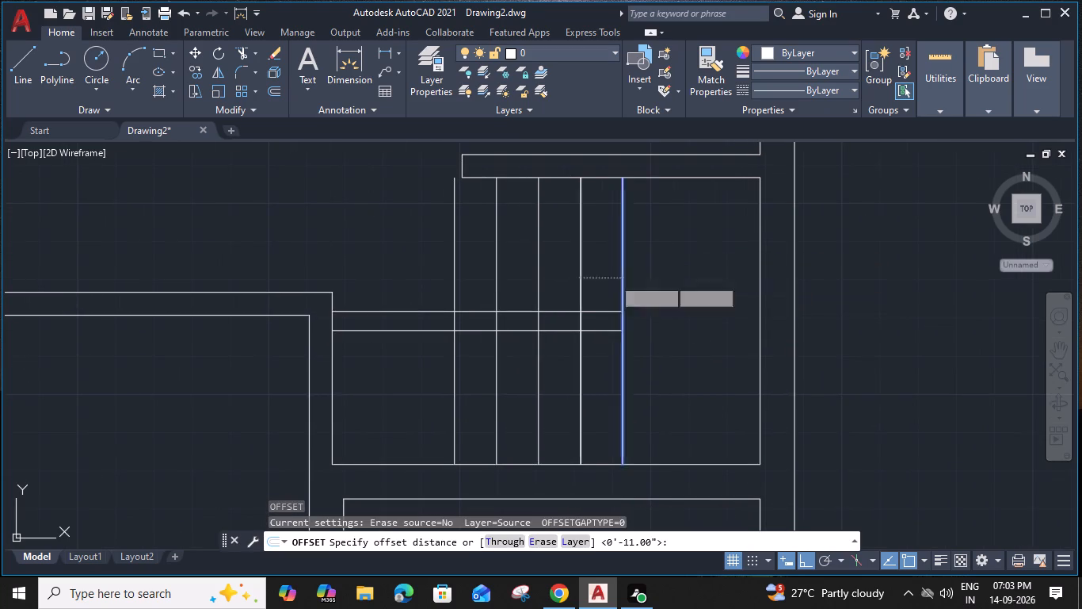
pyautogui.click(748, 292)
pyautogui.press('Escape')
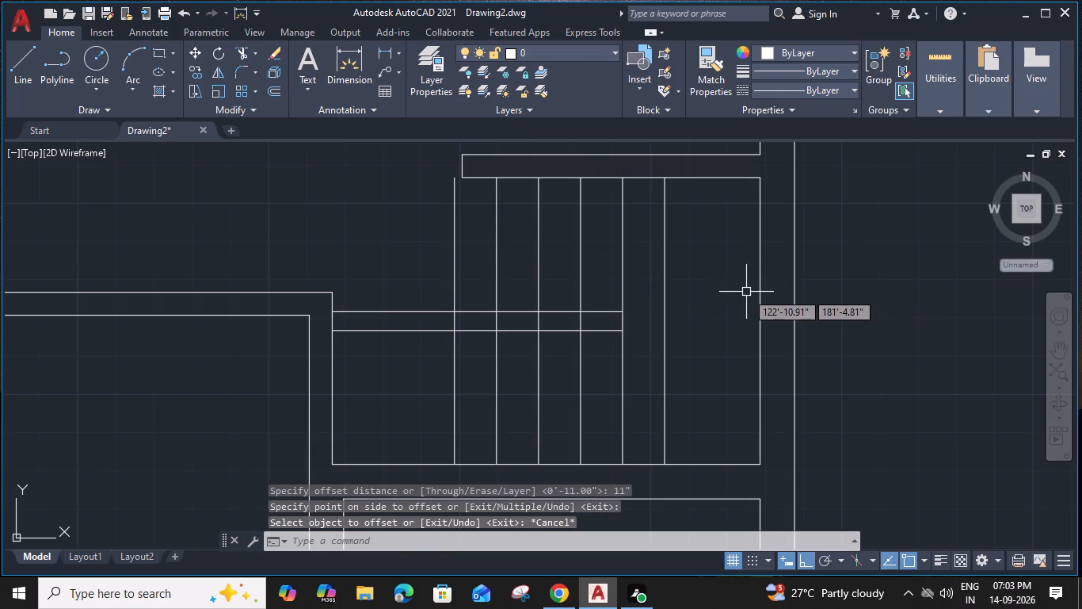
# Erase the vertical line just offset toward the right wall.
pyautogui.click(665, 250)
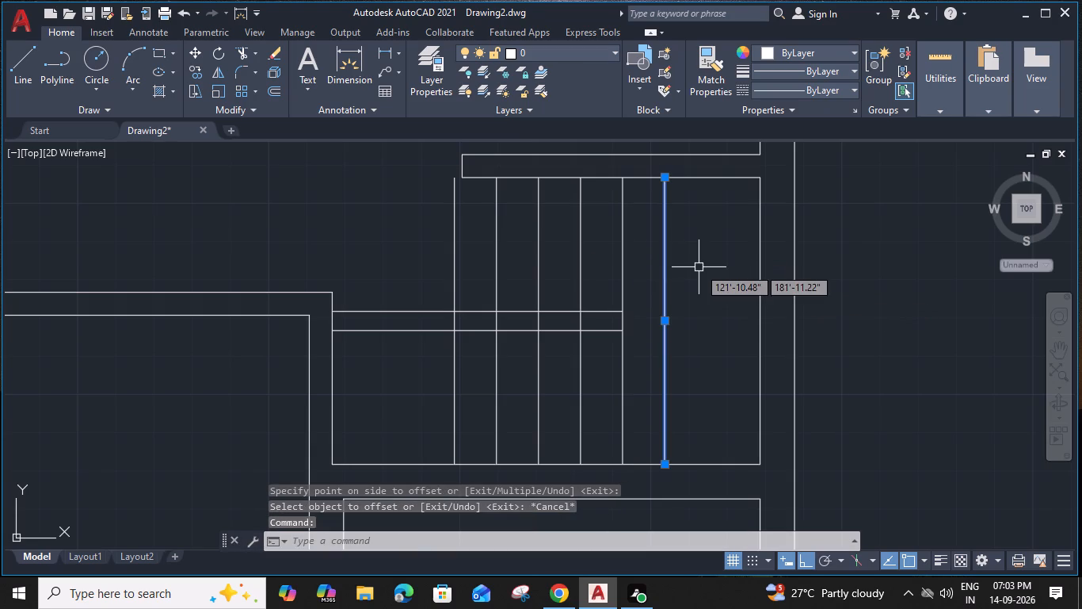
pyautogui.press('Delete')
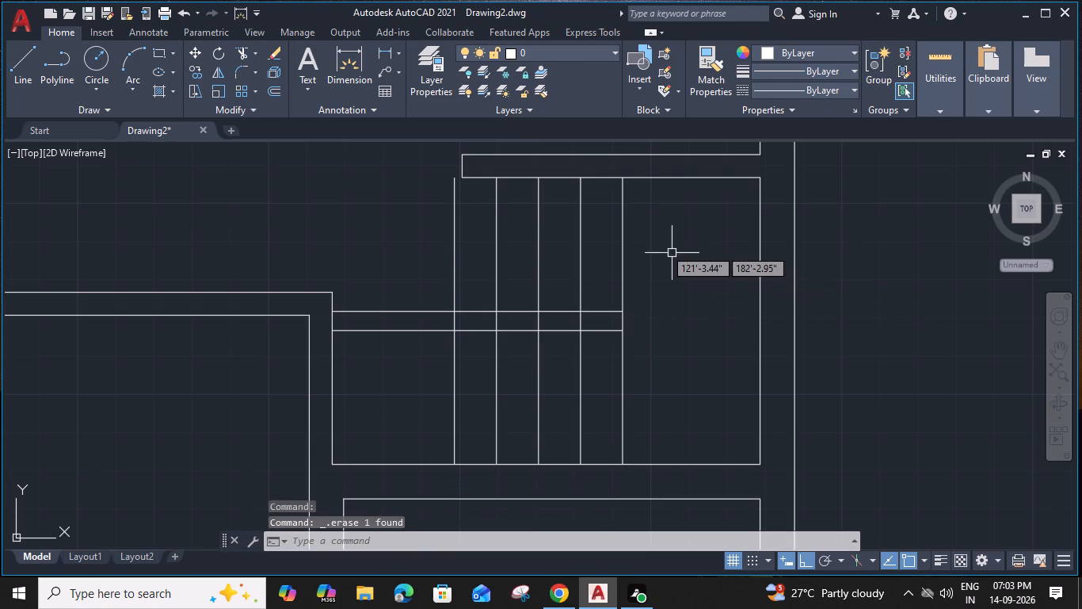
# Erase all five vertical lines in the stair space, keeping the two horizontal lines.
pyautogui.click(661, 247)
pyautogui.click(417, 242)
pyautogui.press('Delete')
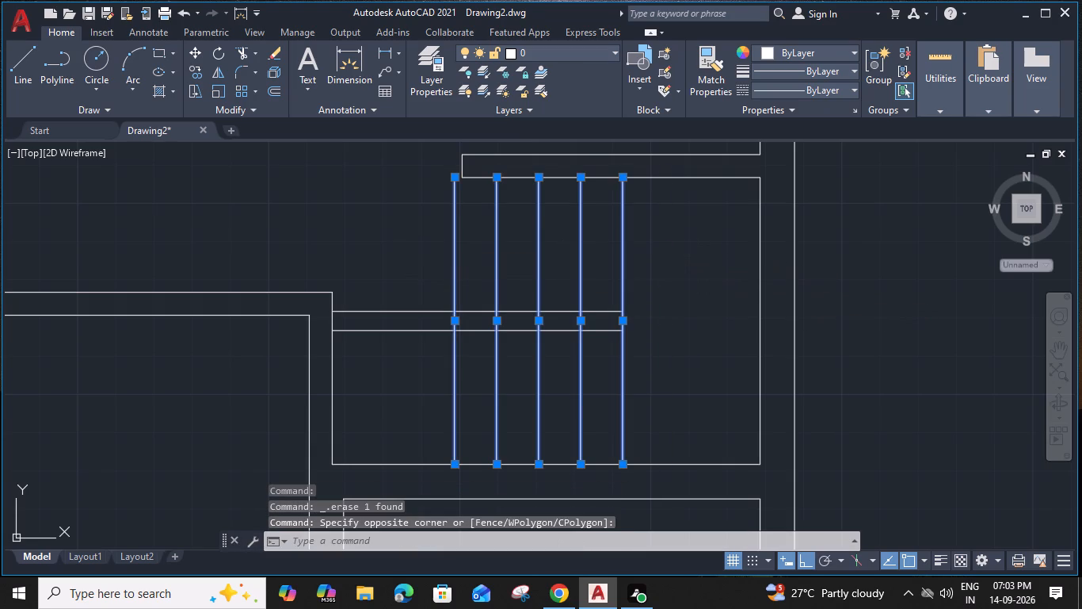
# Offset the right wall's inner line 2'7" inward into the stair space.
pyautogui.click(756, 283)
pyautogui.press('o')
pyautogui.press('Return')
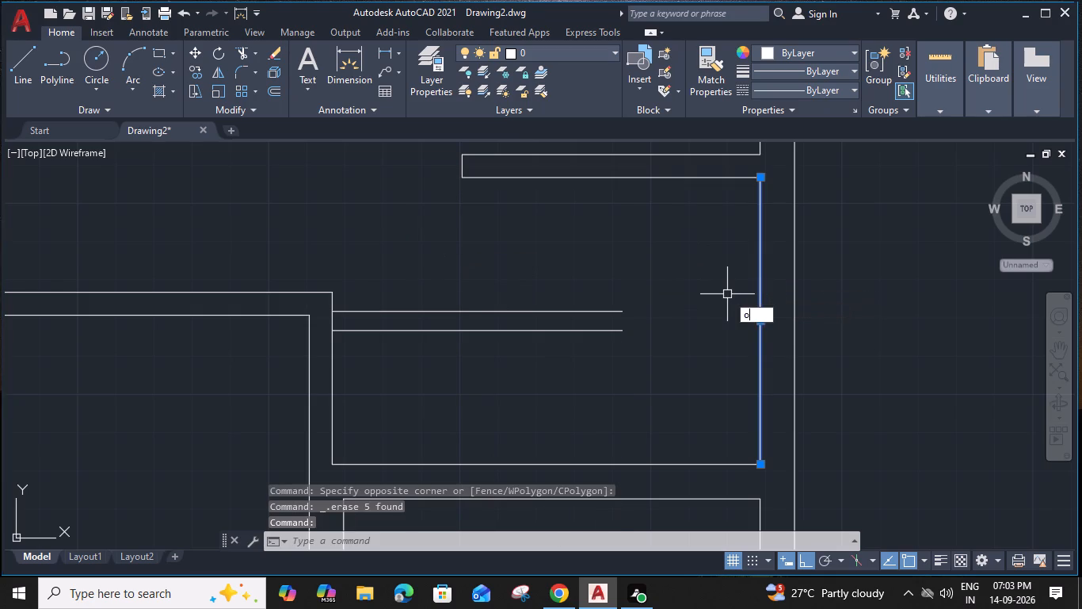
pyautogui.press('9')
pyautogui.press('BackSpace')
pyautogui.write('10"')
pyautogui.press('Return')
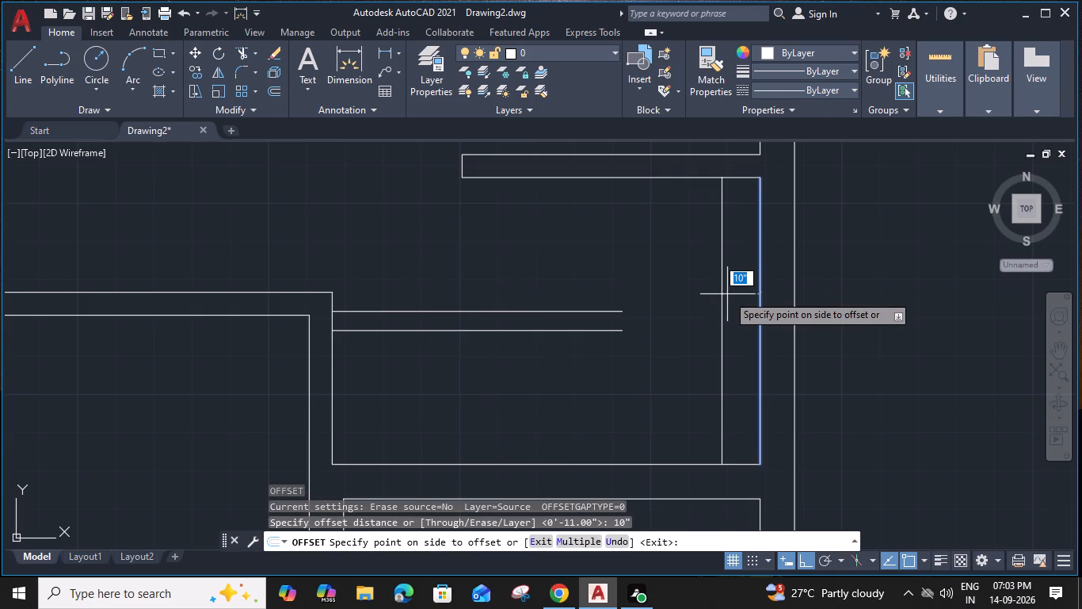
pyautogui.press('BackSpace')
pyautogui.press('2')
pyautogui.press('9')
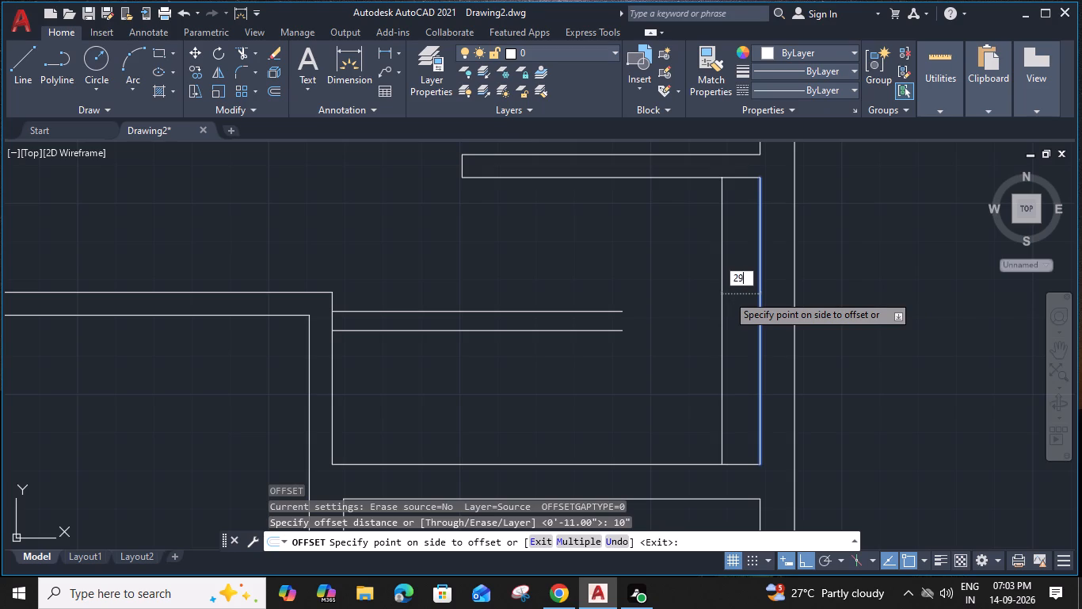
pyautogui.press('BackSpace')
pyautogui.write('.9')
pyautogui.press('BackSpace')
pyautogui.press('BackSpace')
pyautogui.press("'")
pyautogui.press('7')
pyautogui.hotkey('shift', '"')
pyautogui.press('Return')
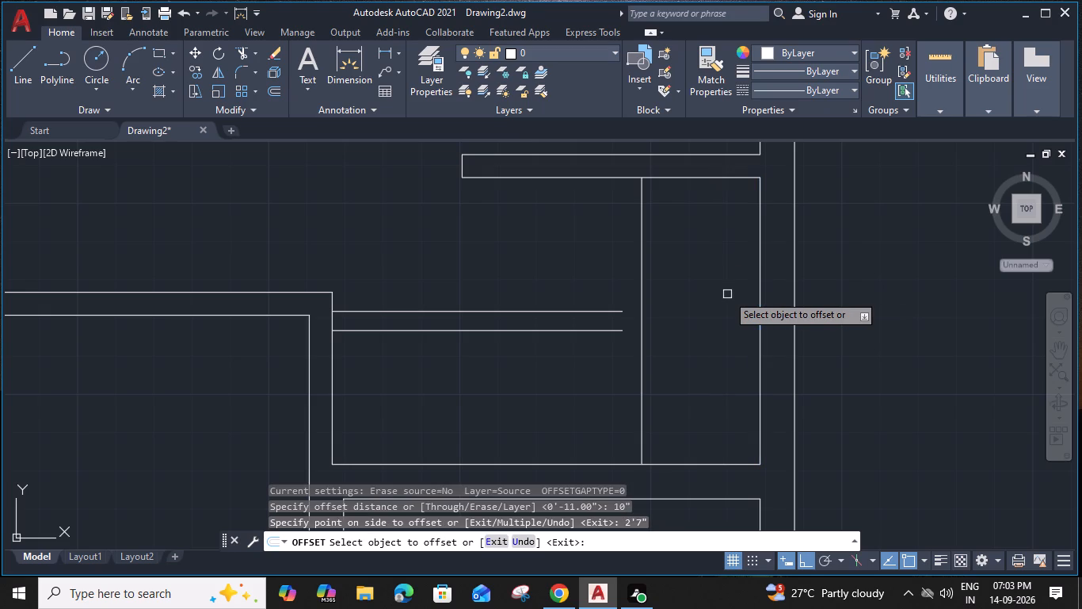
pyautogui.press('Escape')
# Offset the new vertical line 11" toward the left partition five times in succession, each from the newest line.
pyautogui.click(644, 266)
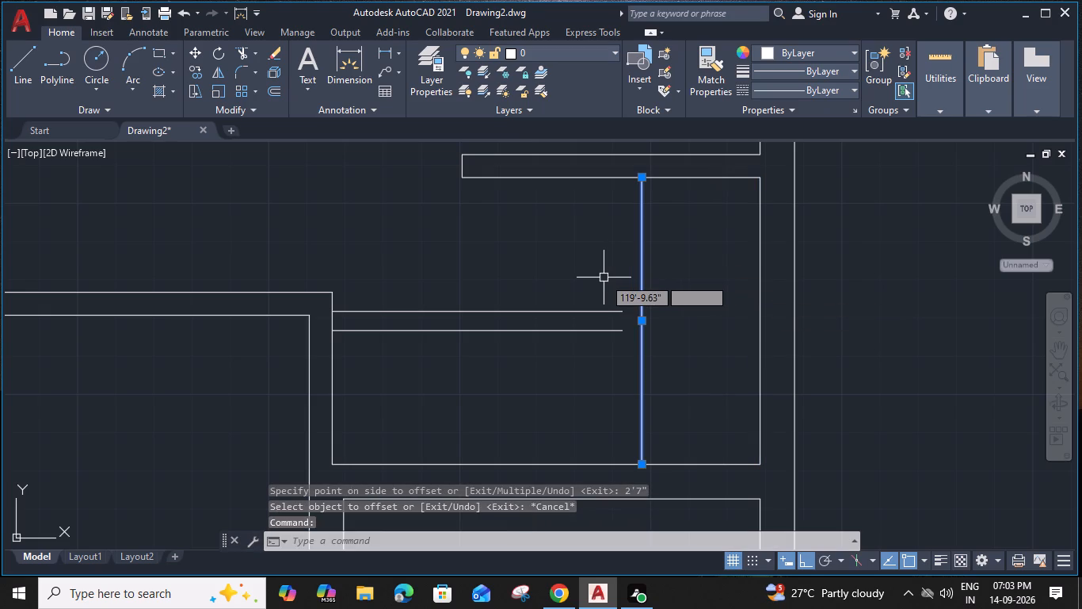
pyautogui.press('o')
pyautogui.press('Return')
pyautogui.write('11')
pyautogui.hotkey('shift', '"')
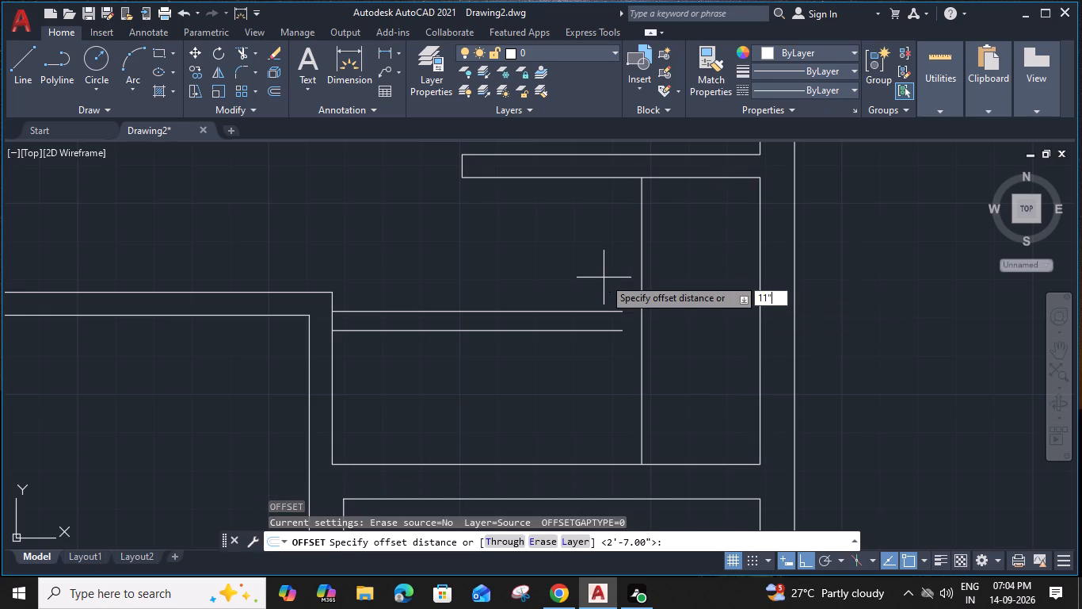
pyautogui.press('Return')
pyautogui.click(604, 278)
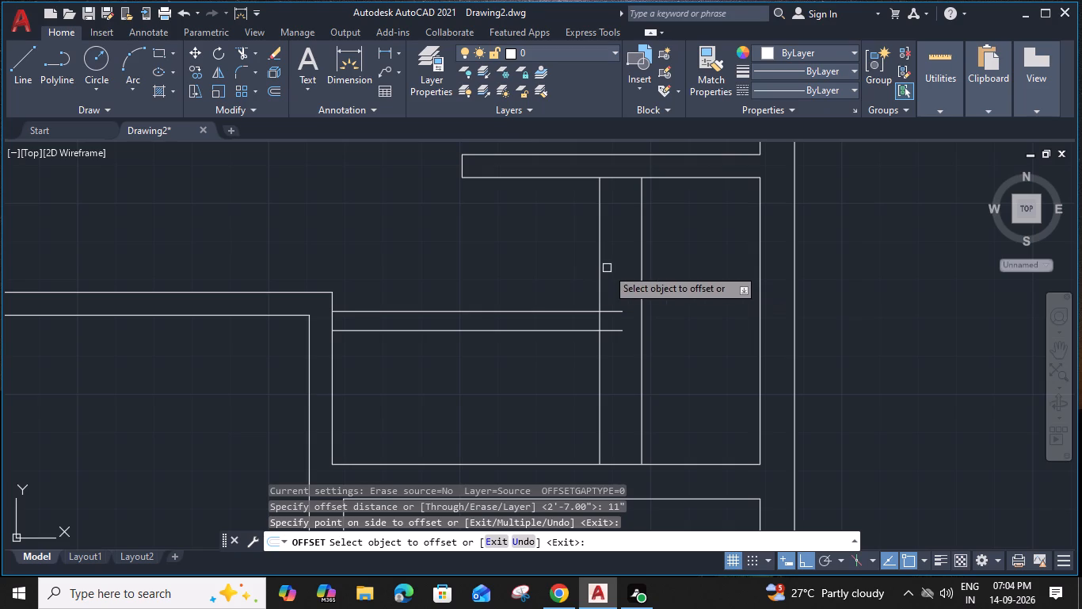
pyautogui.click(602, 266)
pyautogui.click(554, 267)
pyautogui.click(554, 267)
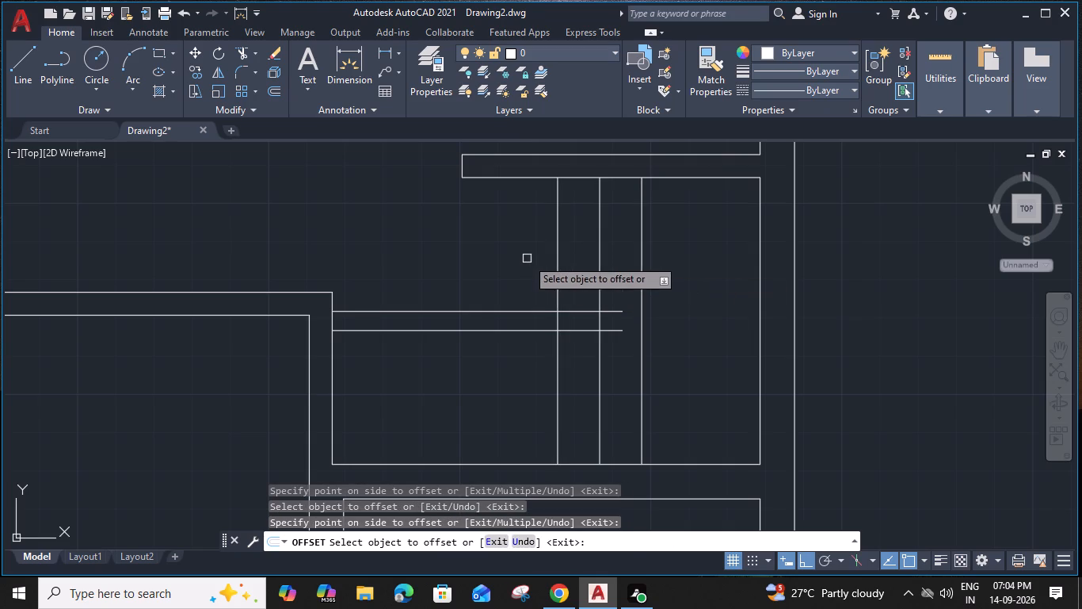
pyautogui.click(558, 277)
pyautogui.click(474, 251)
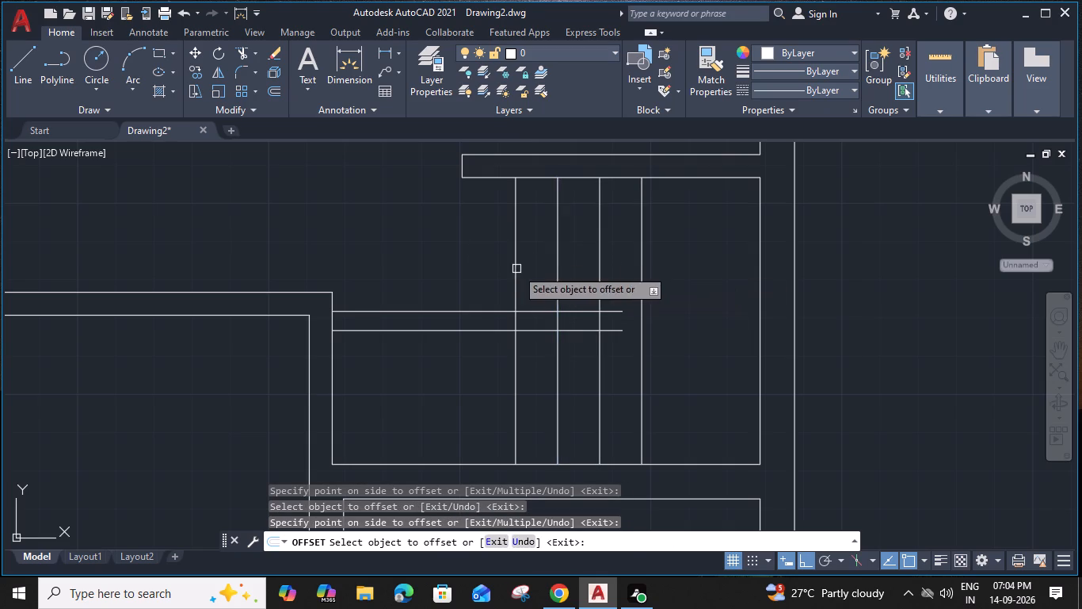
pyautogui.click(516, 269)
pyautogui.click(460, 259)
pyautogui.click(473, 262)
pyautogui.click(453, 253)
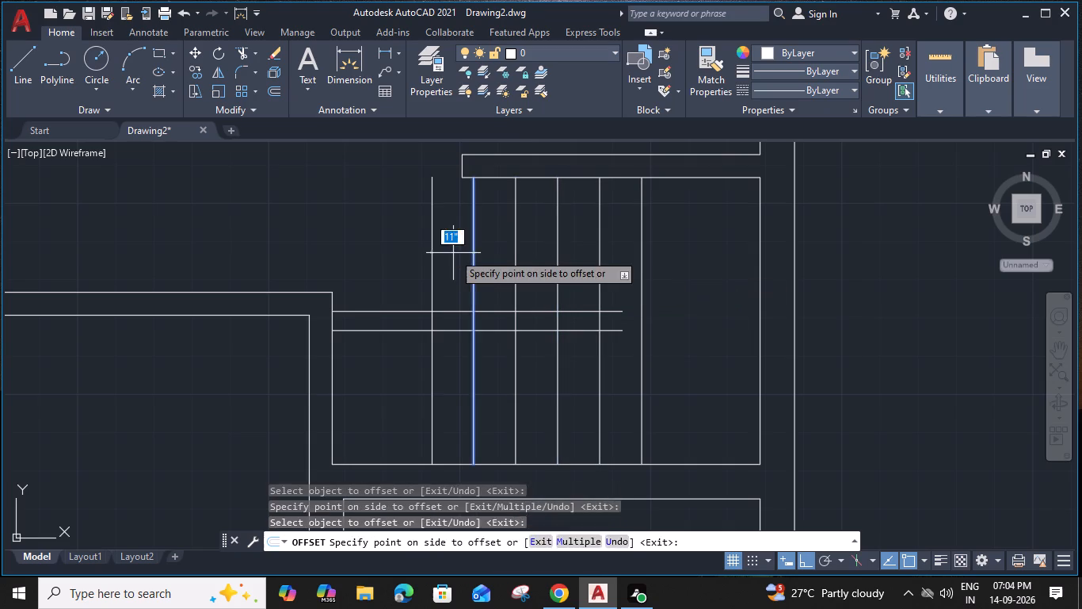
pyautogui.press('Escape')
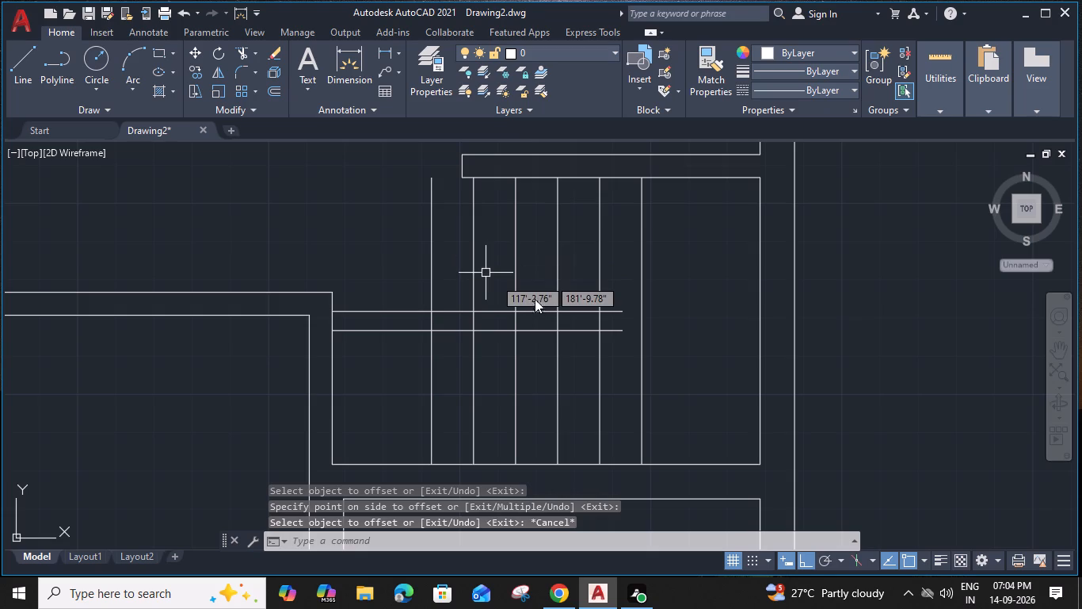
# Trim the five 11" offset lines between the two horizontal lines of the stair.
pyautogui.write('tr')
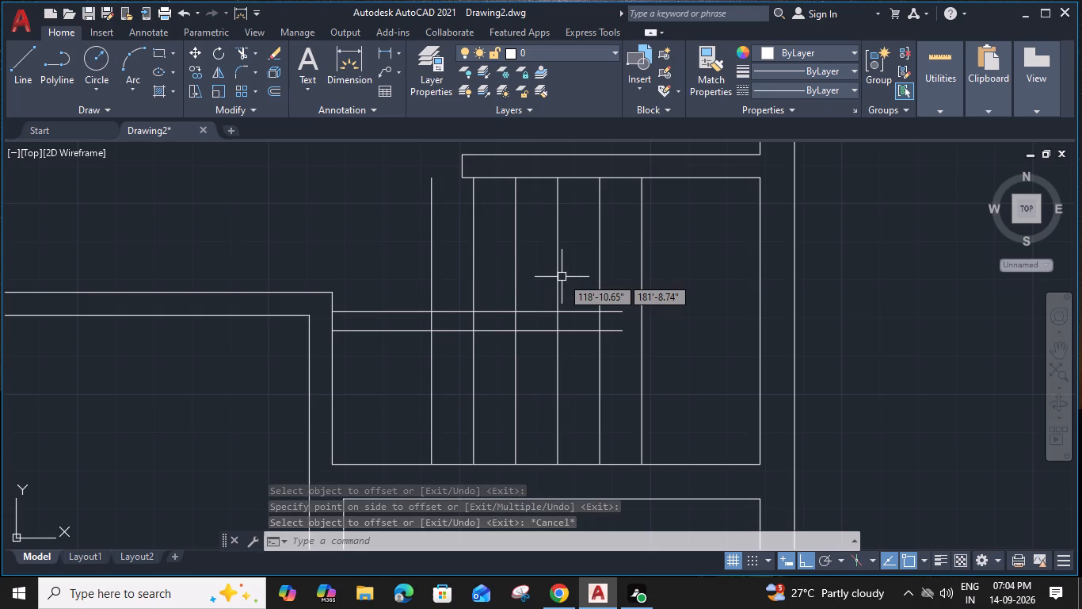
pyautogui.press('space')
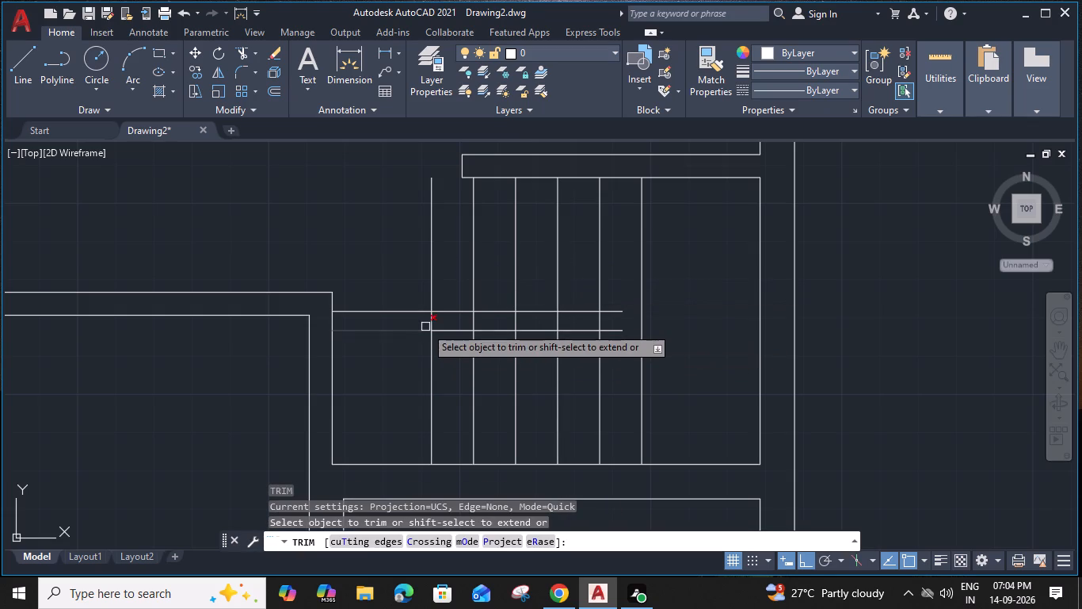
pyautogui.click(428, 320)
pyautogui.moveTo(461, 321); pyautogui.dragTo(578, 323)
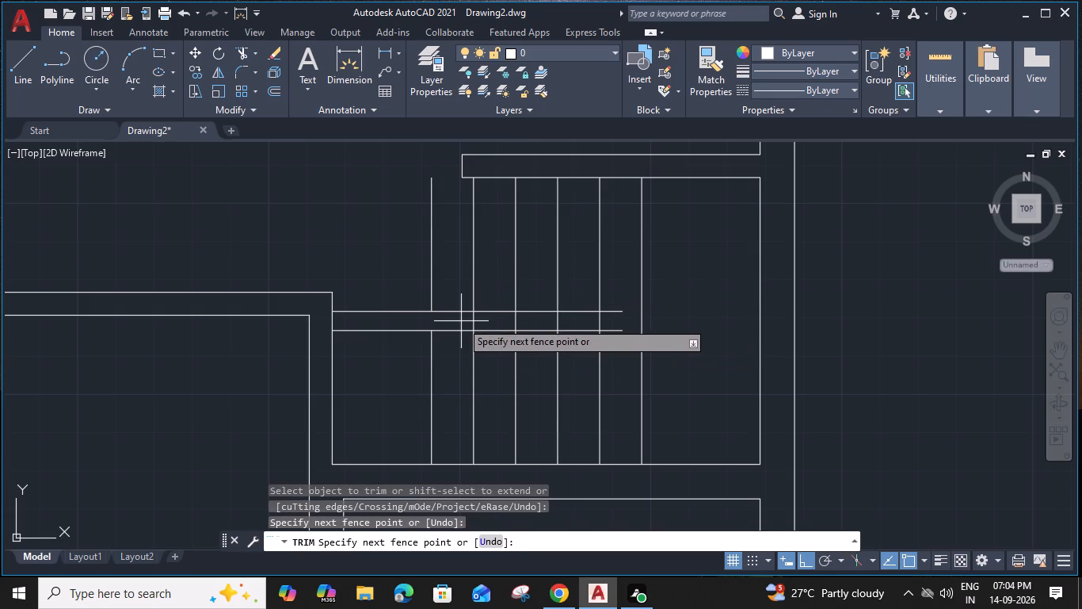
pyautogui.moveTo(578, 323); pyautogui.dragTo(608, 323)
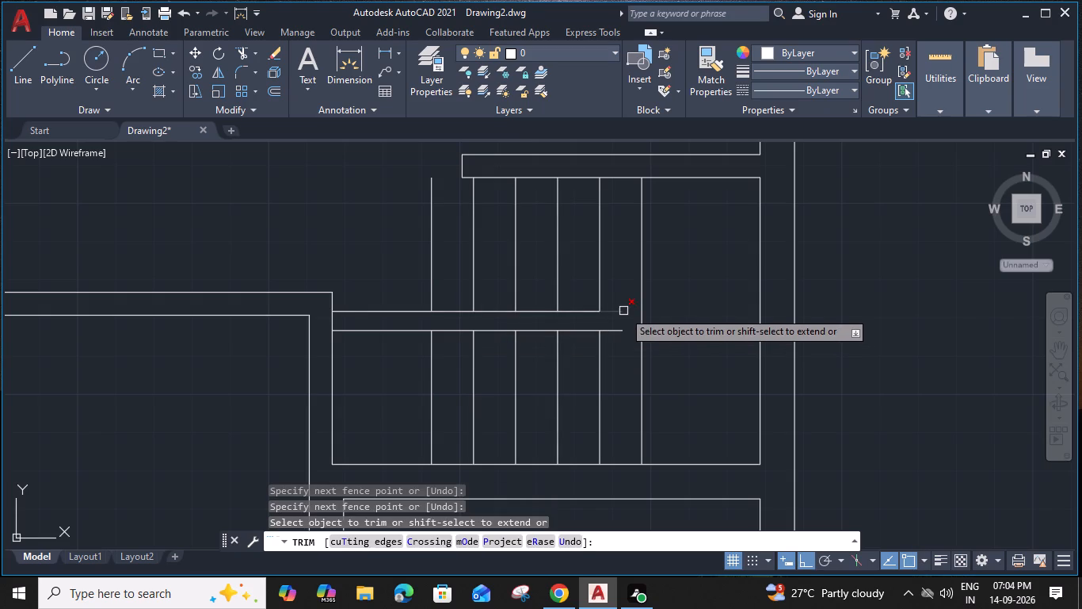
# Extend the two horizontal lines to the vertical line offset 2'7" from the right wall.
pyautogui.keyDown('shift'); pyautogui.click(618, 299); pyautogui.keyUp('shift')
pyautogui.keyDown('shift'); pyautogui.click(620, 347); pyautogui.keyUp('shift')
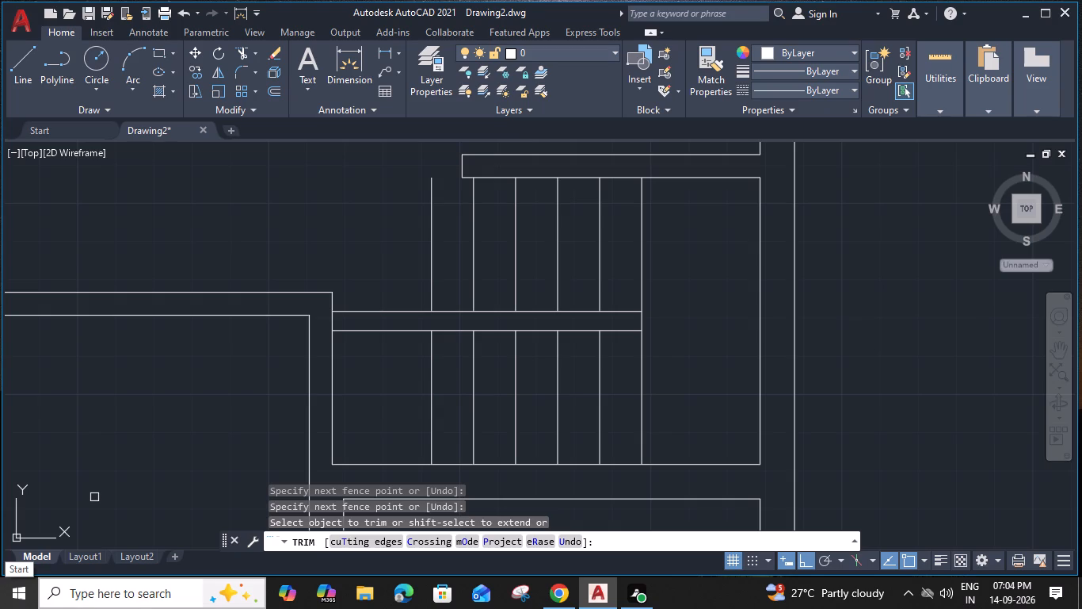
pyautogui.press('Escape')
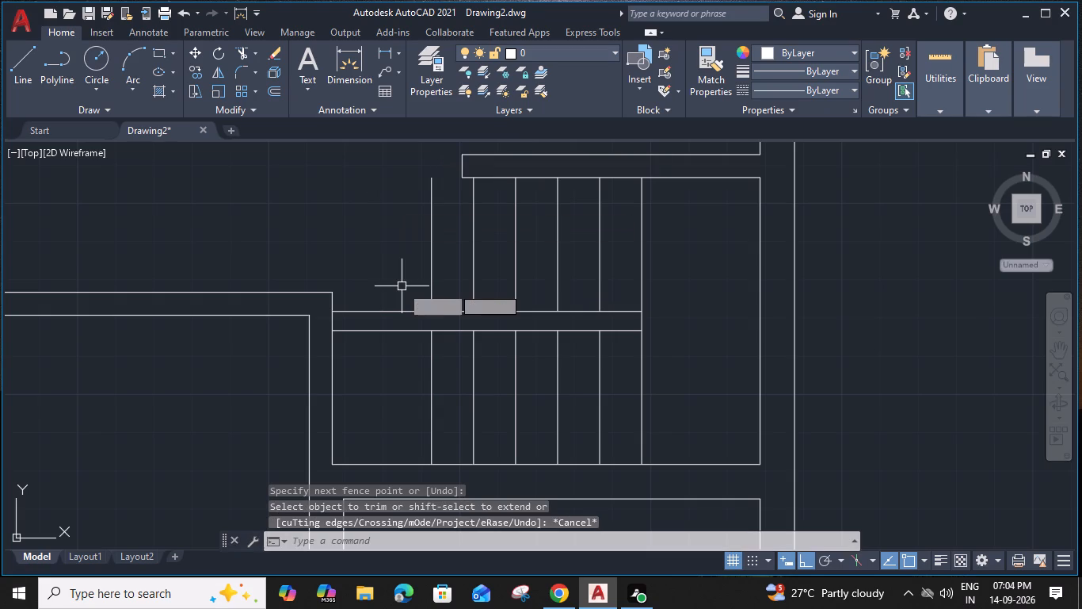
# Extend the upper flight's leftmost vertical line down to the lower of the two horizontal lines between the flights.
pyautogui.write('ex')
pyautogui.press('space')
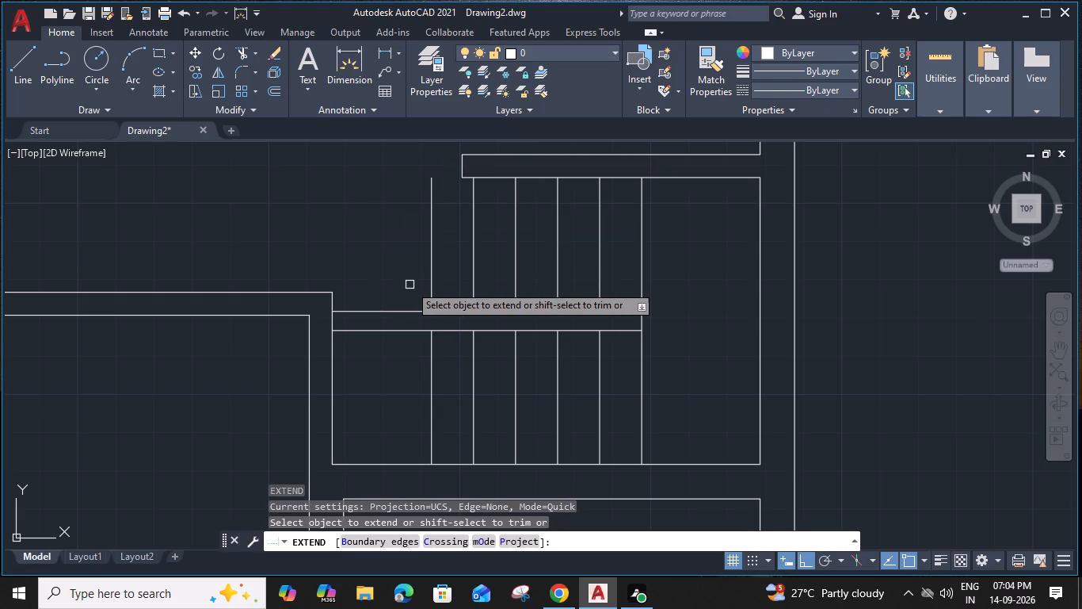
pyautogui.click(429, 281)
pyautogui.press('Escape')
# Trim both horizontal lines between the flights where they run from the left partition to the leftmost vertical tread line.
pyautogui.press('t')
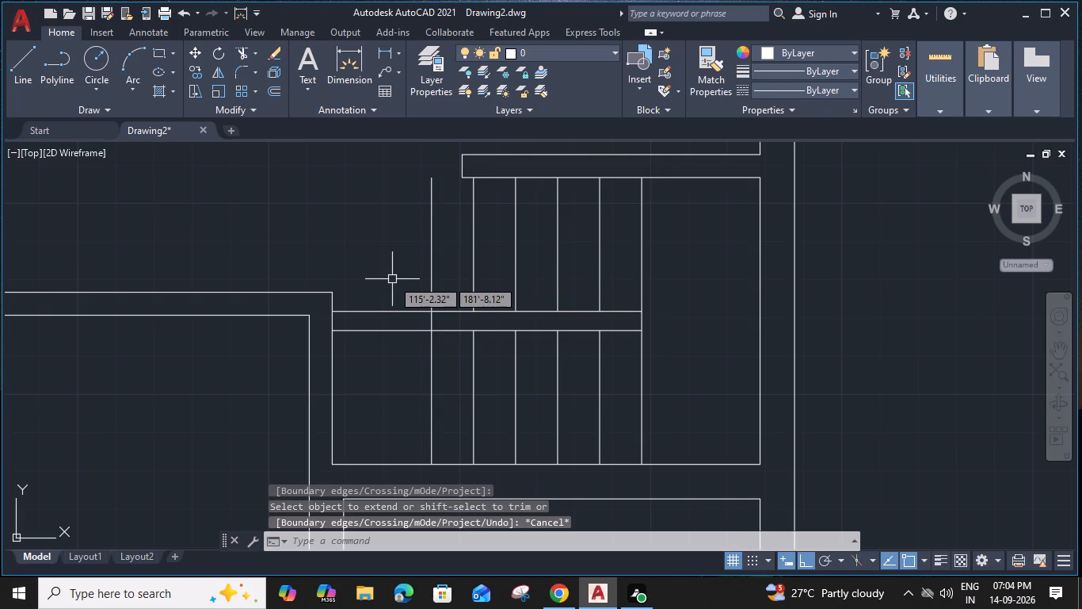
pyautogui.press('r')
pyautogui.press('space')
pyautogui.click(380, 232)
pyautogui.click(380, 359)
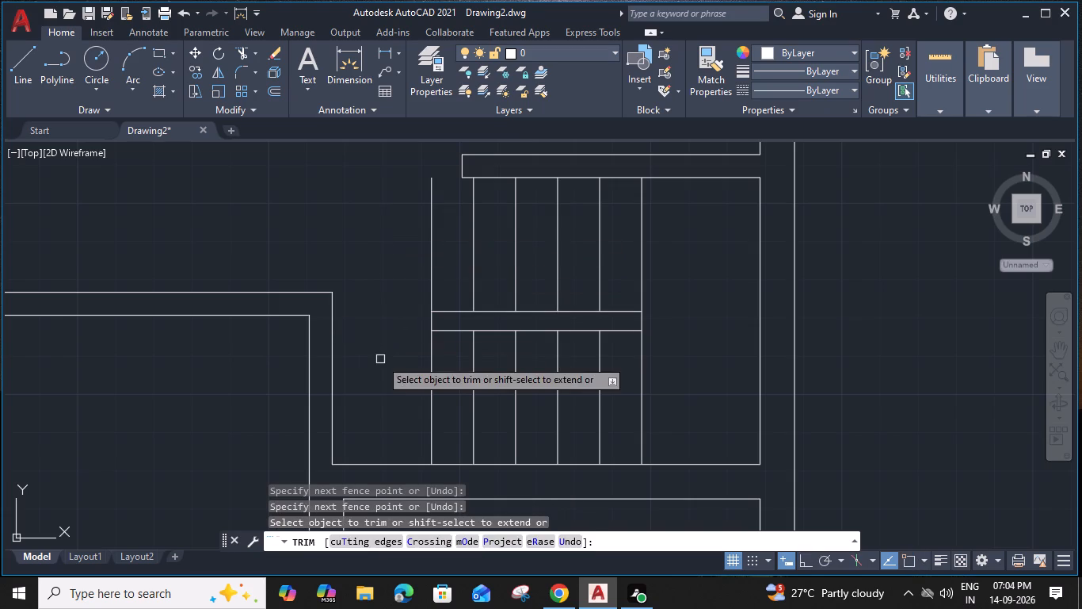
pyautogui.press('Escape')
pyautogui.moveTo(400, 313); pyautogui.dragTo(395, 312, button='middle')
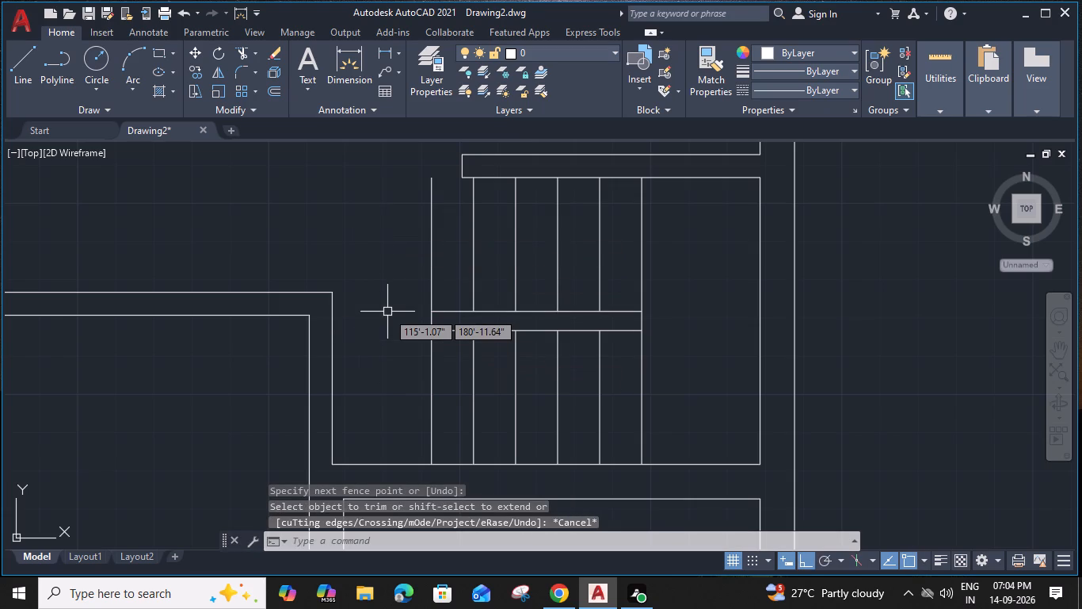
pyautogui.moveTo(395, 312); pyautogui.dragTo(418, 325, button='middle')
# Remove the leftmost vertical tread line completely: its upper-flight part, its lower-flight part and the piece between the two horizontal lines.
pyautogui.write('tr')
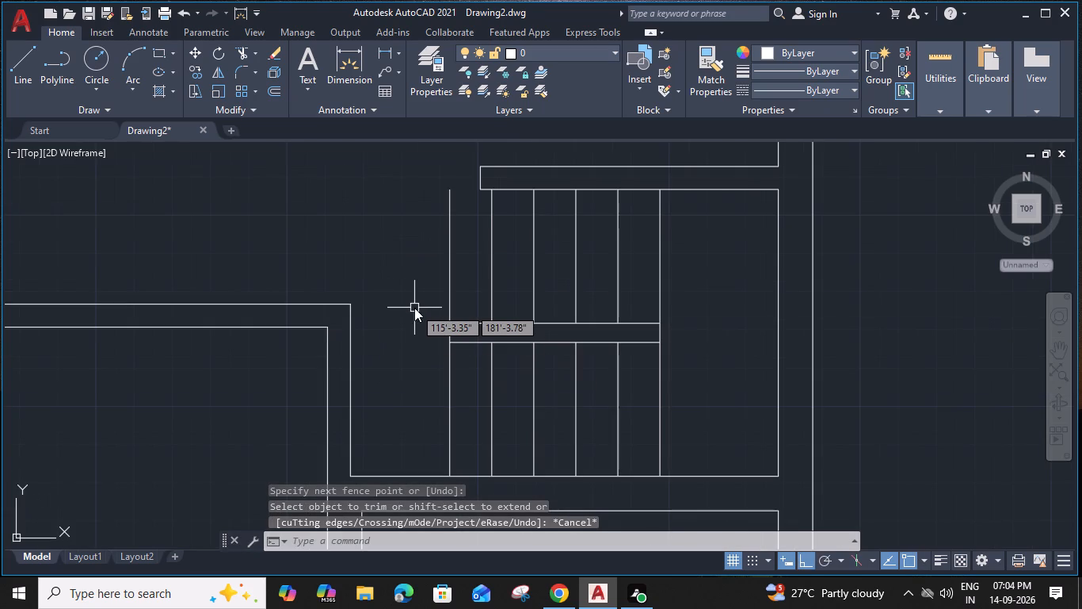
pyautogui.press('space')
pyautogui.click(451, 268)
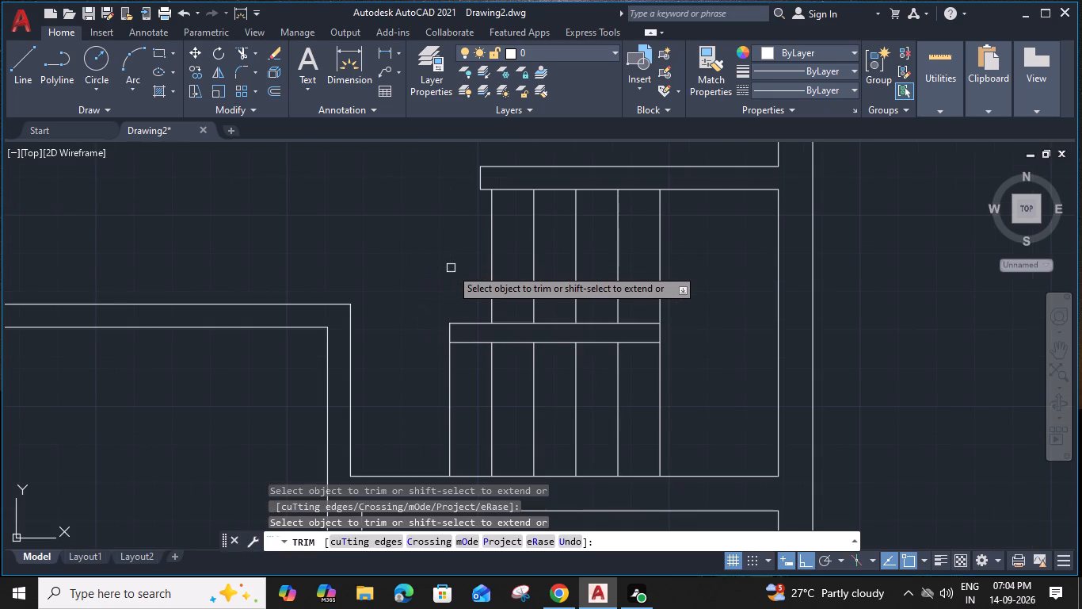
pyautogui.press('Escape')
pyautogui.moveTo(399, 385); pyautogui.dragTo(421, 360, button='middle')
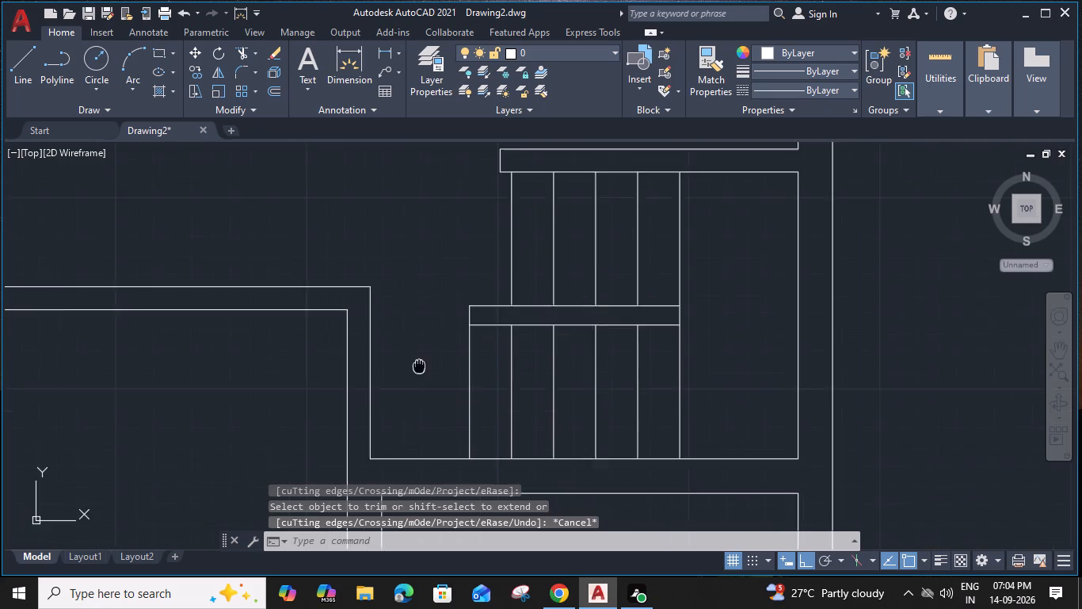
pyautogui.moveTo(421, 360); pyautogui.dragTo(434, 322, button='middle')
pyautogui.click(486, 331)
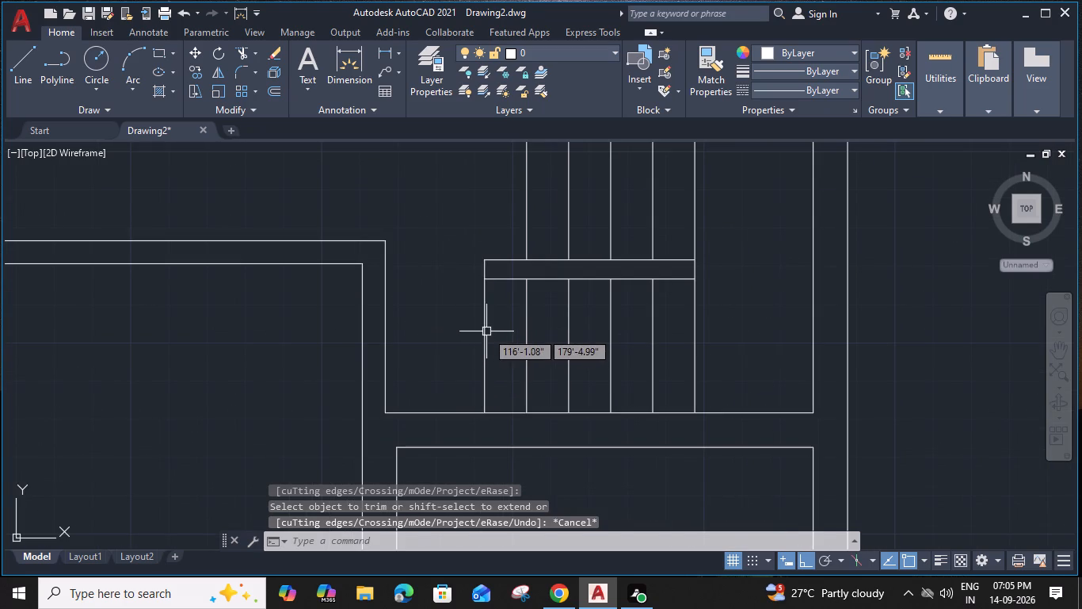
pyautogui.press('Delete')
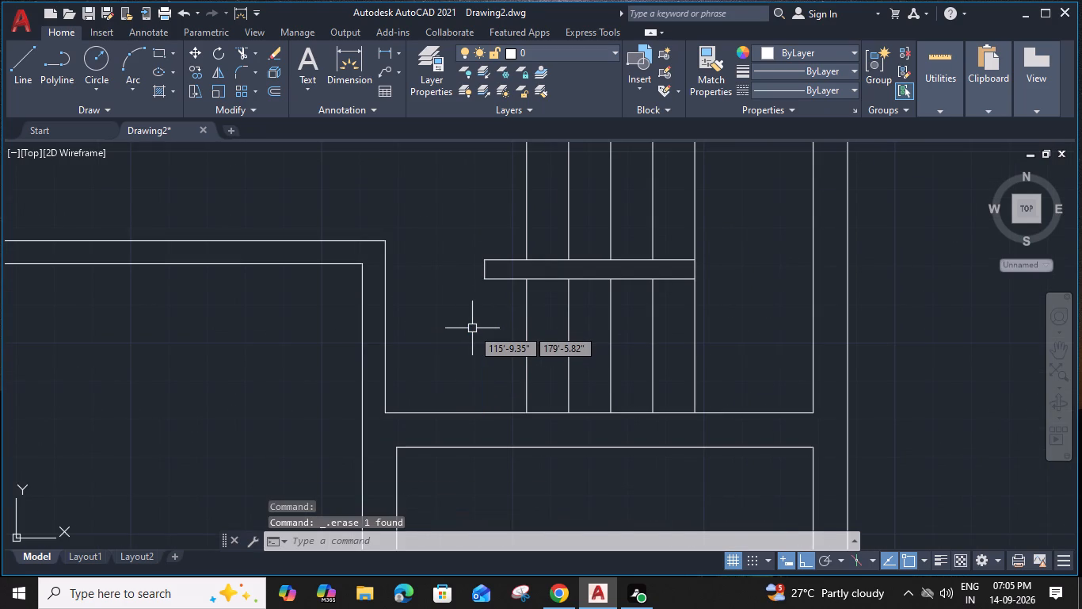
pyautogui.write('tr')
pyautogui.press('space')
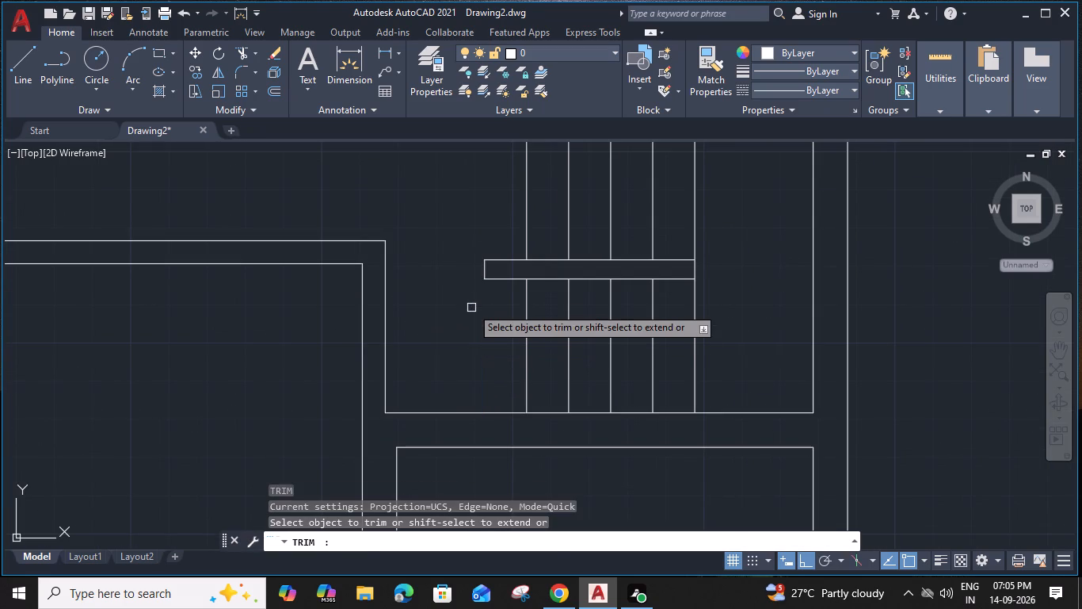
pyautogui.click(486, 270)
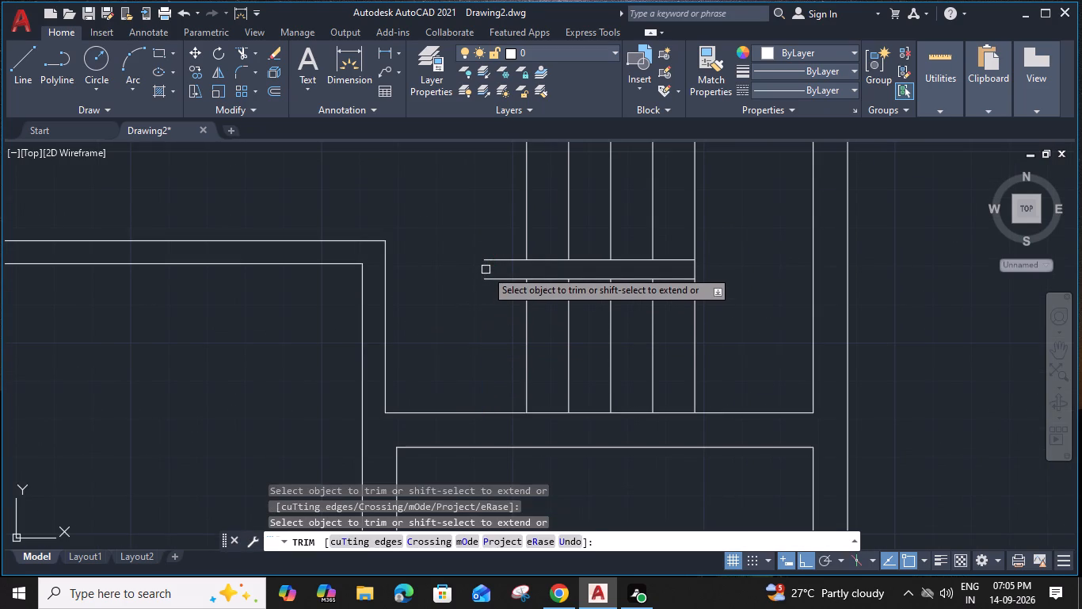
pyautogui.press('Escape')
# Draw a short vertical line joining the two horizontal lines between the flights, just left of the first remaining tread line.
pyautogui.write('l')
pyautogui.press('space')
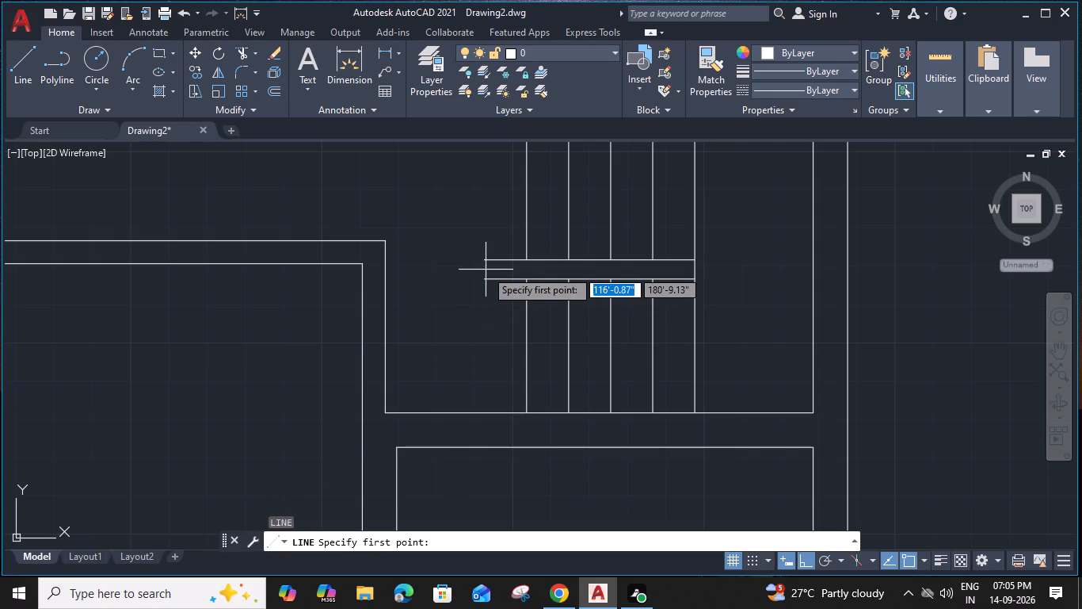
pyautogui.click(512, 262)
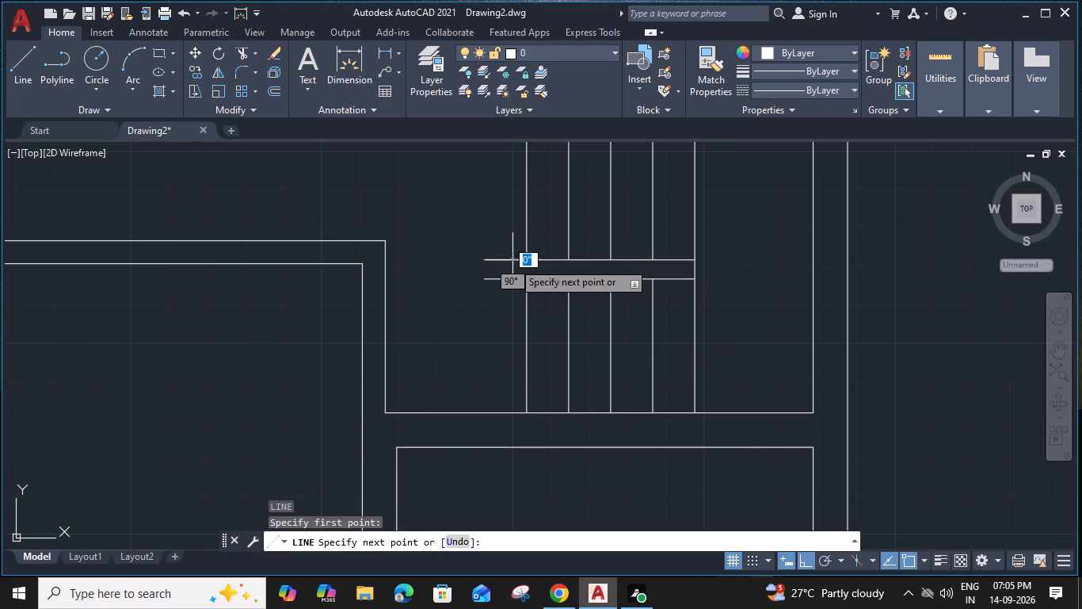
pyautogui.click(514, 278)
pyautogui.press('Escape')
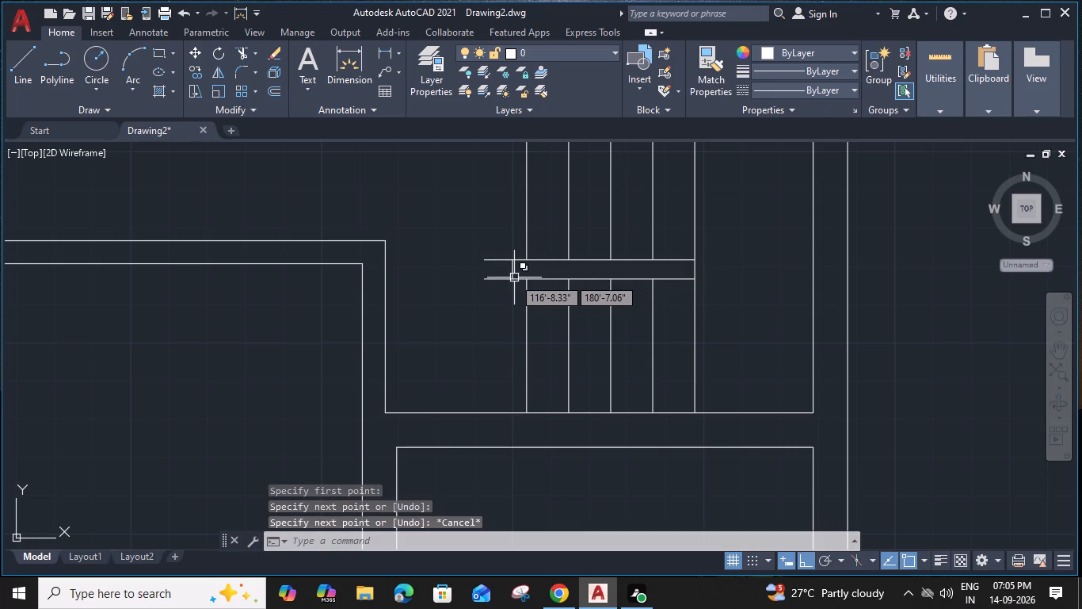
# Trim the two horizontal line ends that stick out left of the new short vertical line.
pyautogui.write('trv')
pyautogui.press('space')
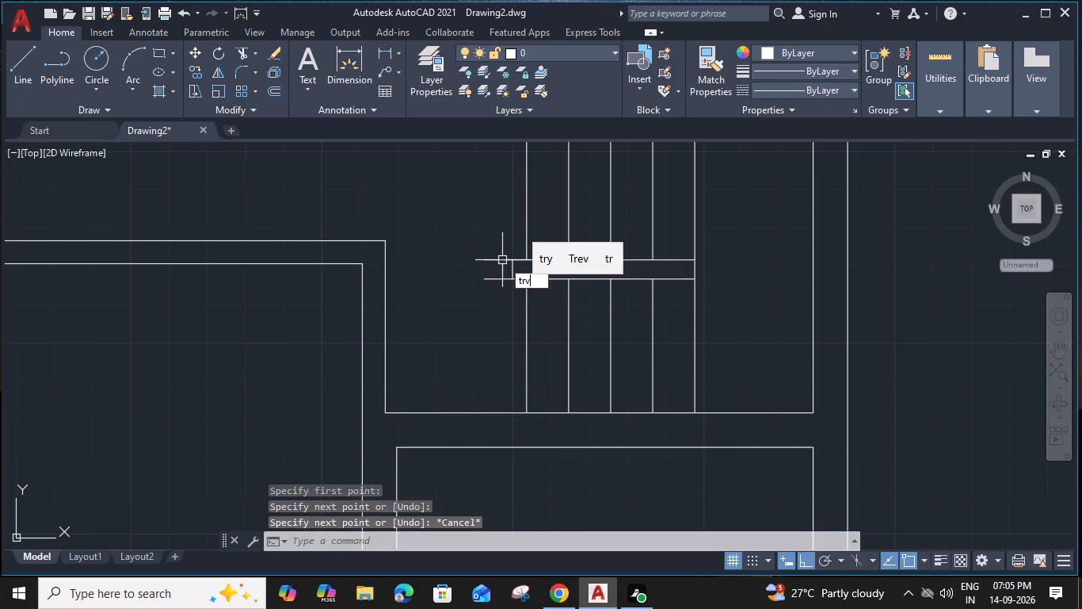
pyautogui.click(502, 260)
pyautogui.click(503, 279)
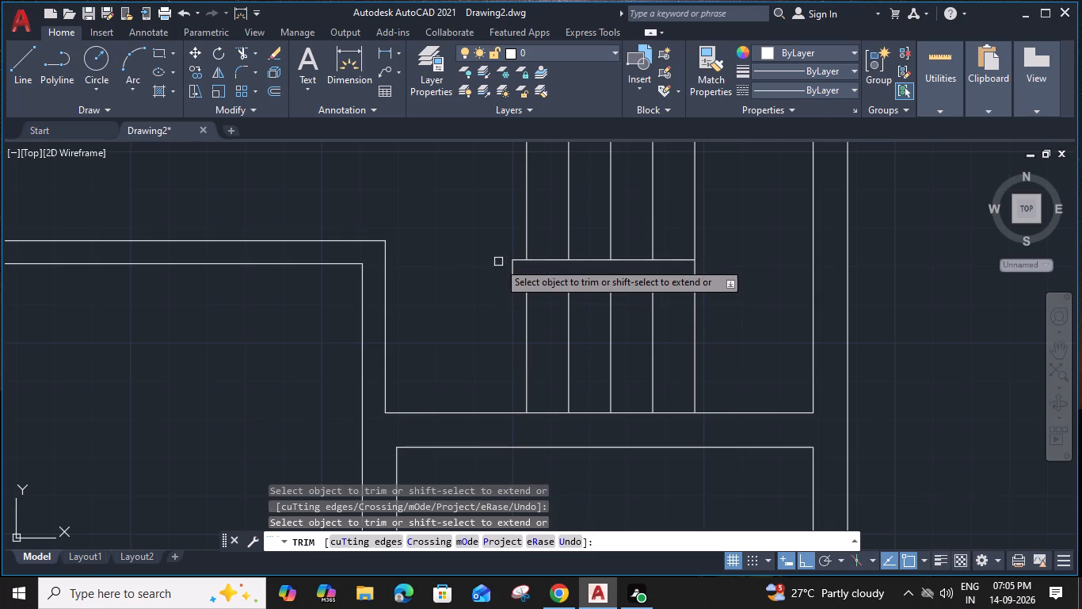
pyautogui.press('Delete')
pyautogui.scroll(-1, 498, 262)
pyautogui.moveTo(498, 262); pyautogui.dragTo(527, 253, button='middle')
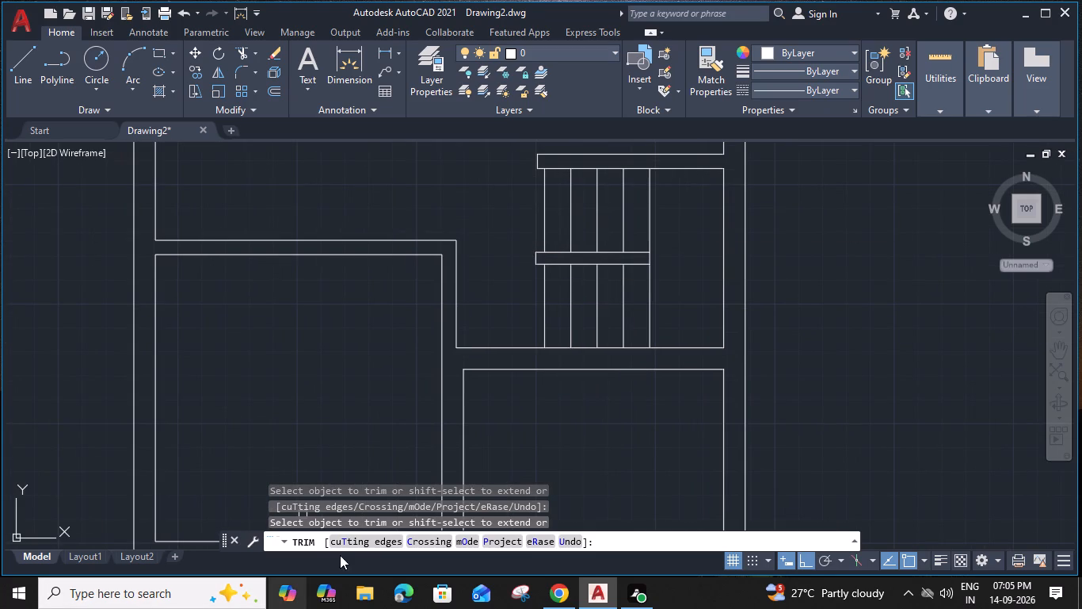
pyautogui.scroll(-1, 341, 533)
pyautogui.press('Escape')
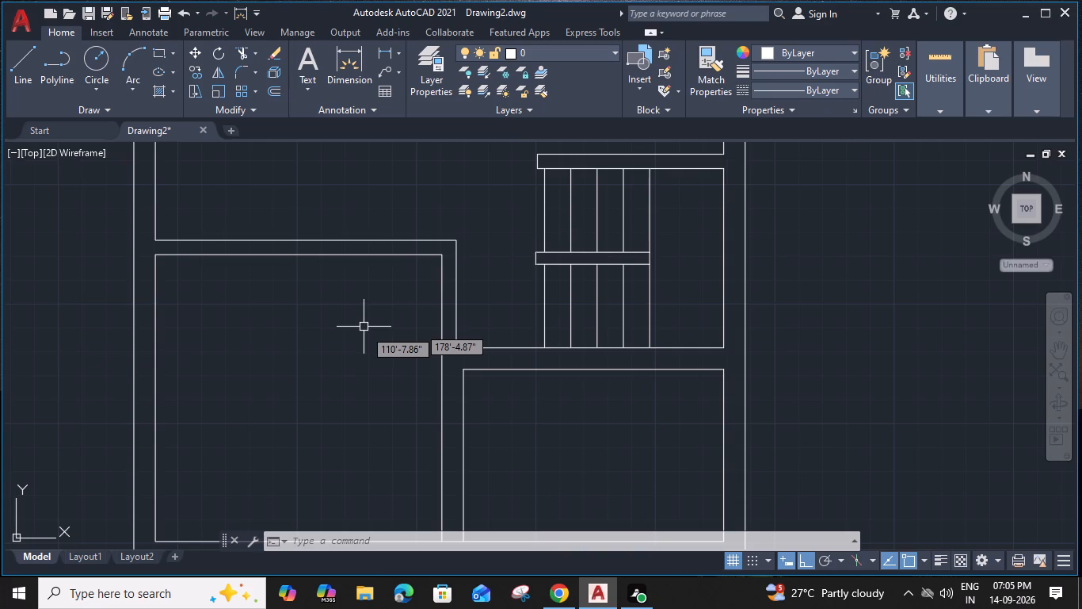
# Extend the bottom wall's inner line to the right wall's outer line.
pyautogui.scroll(-2, 365, 363)
pyautogui.middleClick(365, 363)
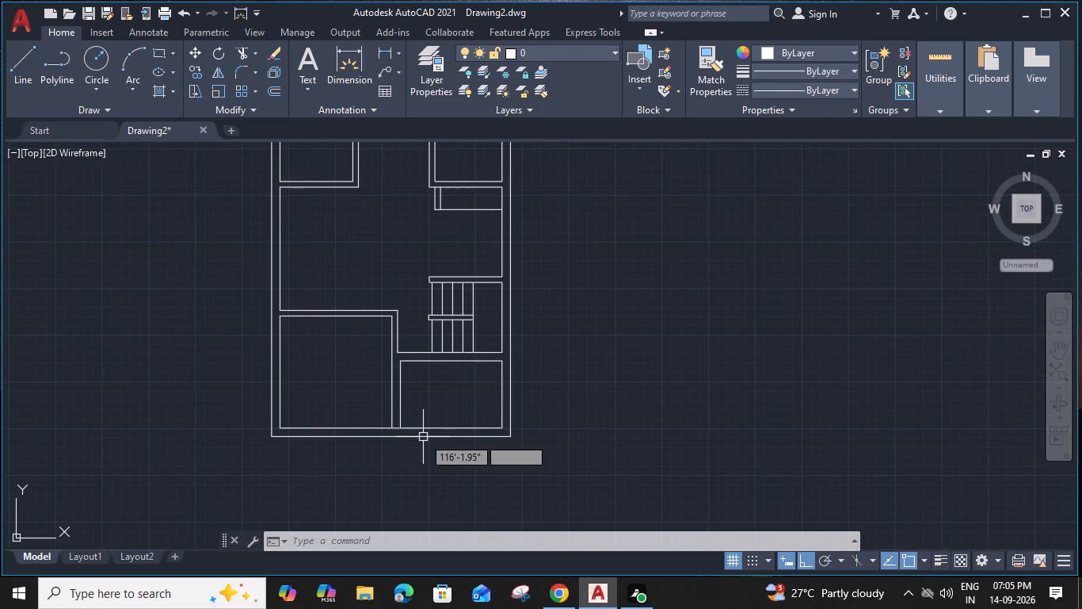
pyautogui.scroll(1, 417, 431)
pyautogui.moveTo(417, 431); pyautogui.dragTo(379, 404, button='middle')
pyautogui.write('ex')
pyautogui.press('space')
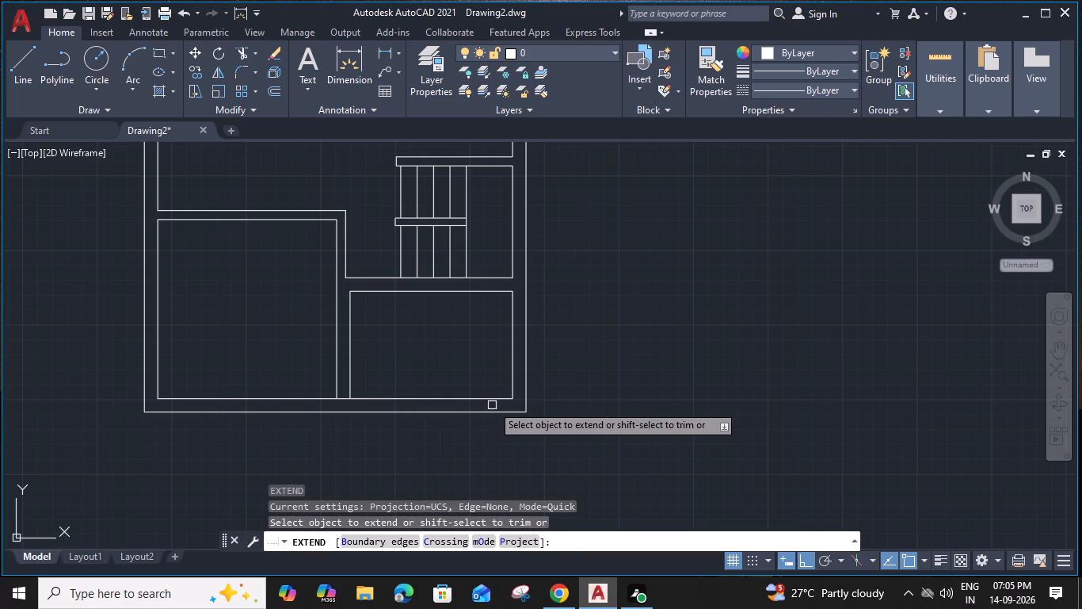
pyautogui.click(498, 397)
pyautogui.press('Escape')
# Draw a short vertical line across the wall from the bottom-left room's upper-right inner corner up to the wall's upper line.
pyautogui.moveTo(490, 400); pyautogui.dragTo(479, 402, button='middle')
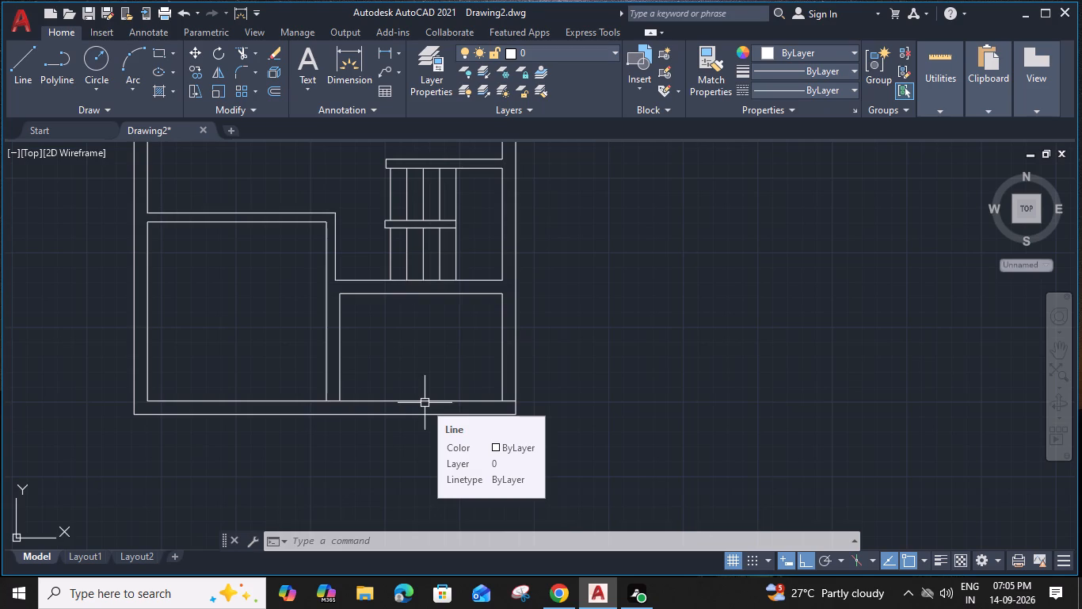
pyautogui.moveTo(425, 403); pyautogui.dragTo(438, 403, button='middle')
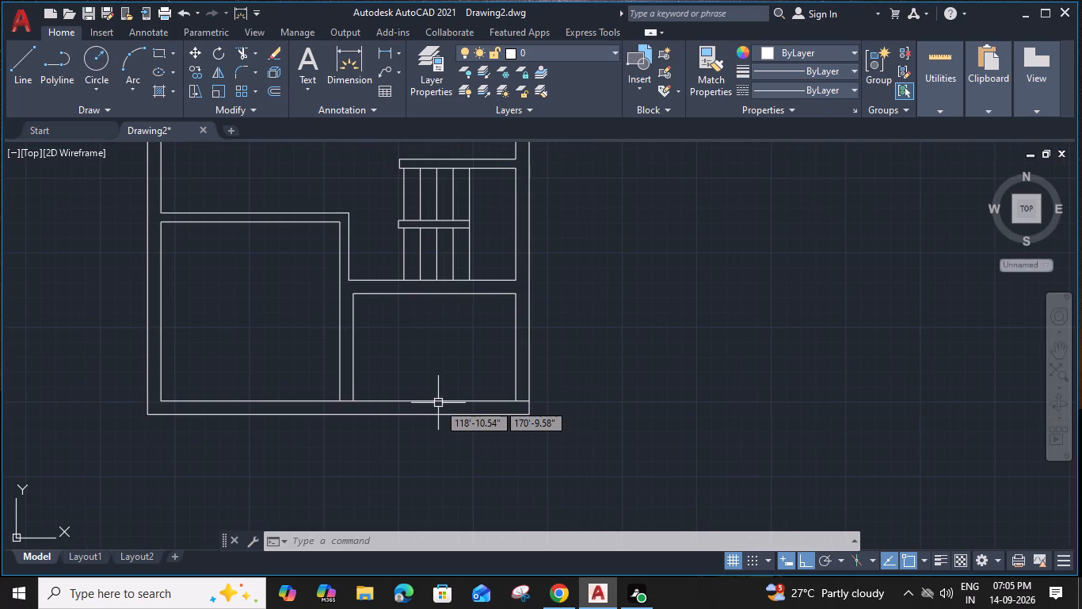
pyautogui.moveTo(437, 396); pyautogui.dragTo(497, 462, button='middle')
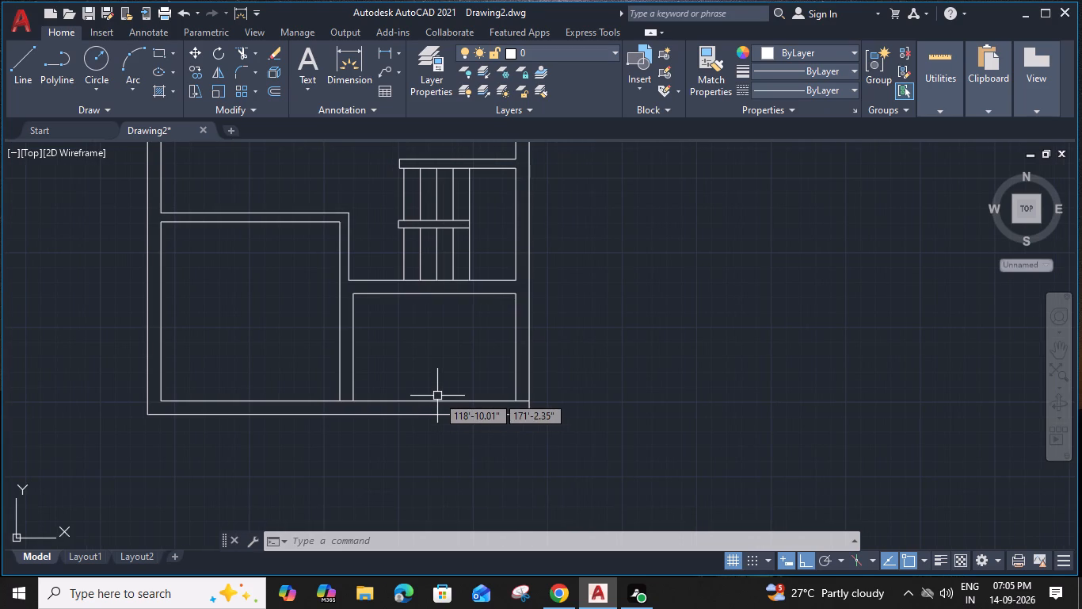
pyautogui.moveTo(497, 462); pyautogui.dragTo(501, 511, button='middle')
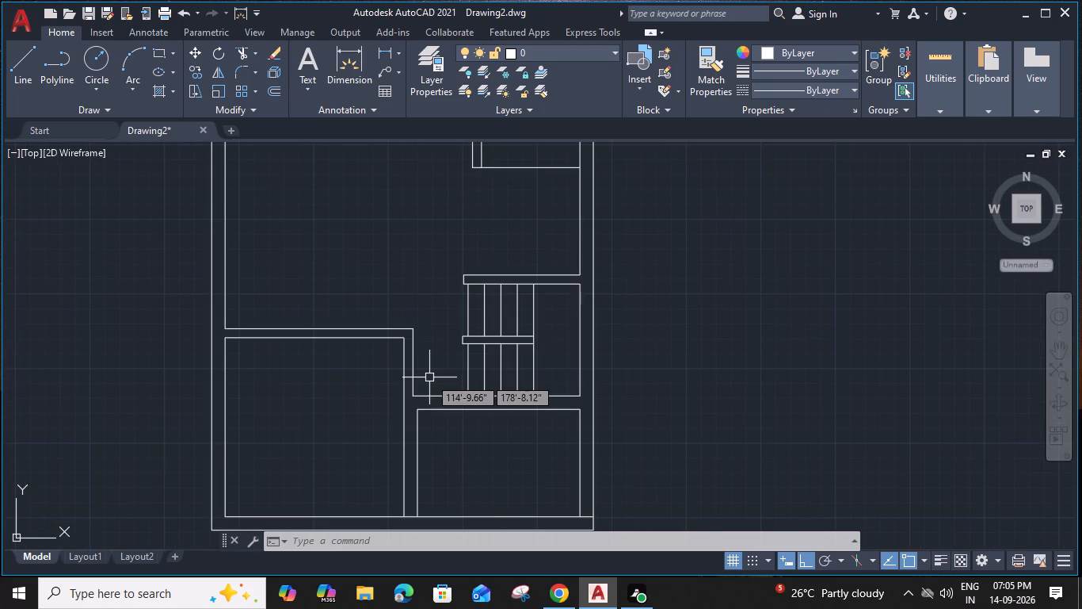
pyautogui.write('l')
pyautogui.press('space')
pyautogui.scroll(3, 413, 345)
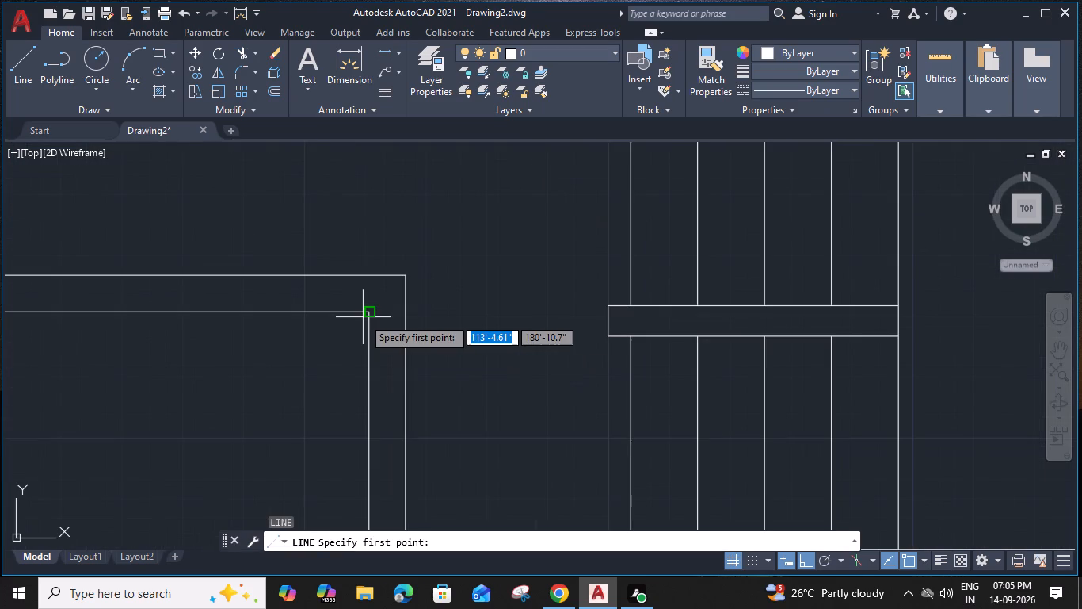
pyautogui.click(375, 316)
pyautogui.click(370, 279)
pyautogui.press('Escape')
# Draw a short vertical line across the wall from the bottom-right room's upper-left inner corner up to the stair space's bottom line.
pyautogui.scroll(-2, 370, 279)
pyautogui.moveTo(386, 314); pyautogui.dragTo(384, 282, button='middle')
pyautogui.scroll(2, 406, 410)
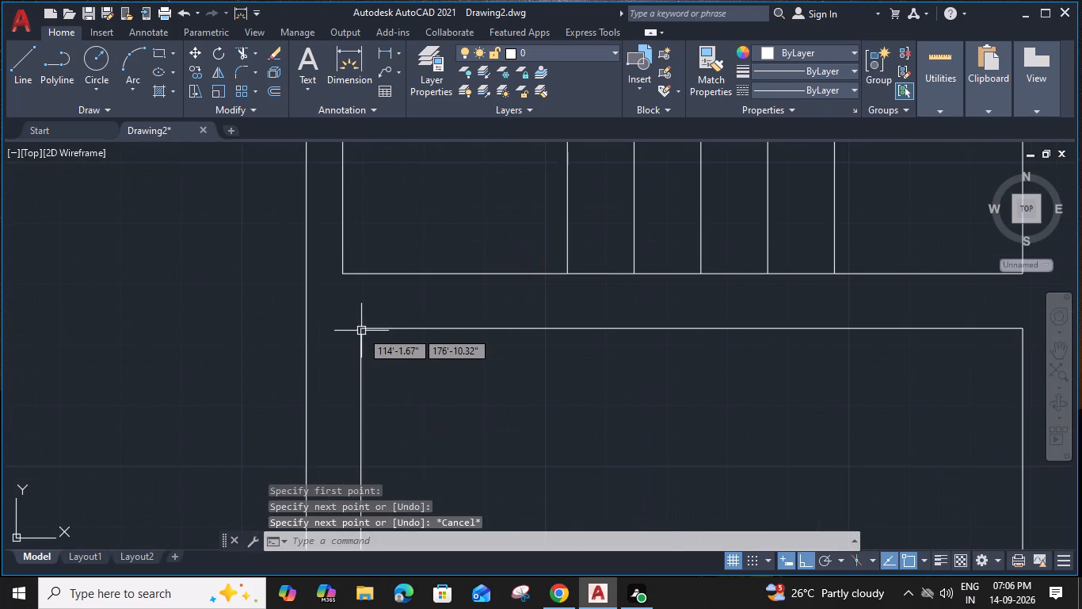
pyautogui.write('l')
pyautogui.press('space')
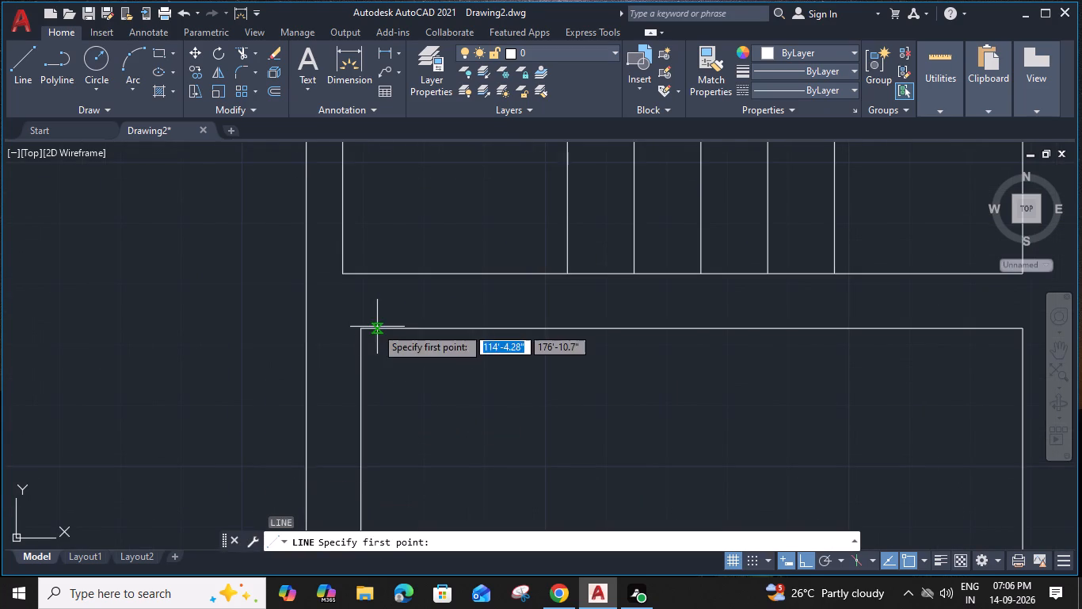
pyautogui.click(363, 327)
pyautogui.click(362, 275)
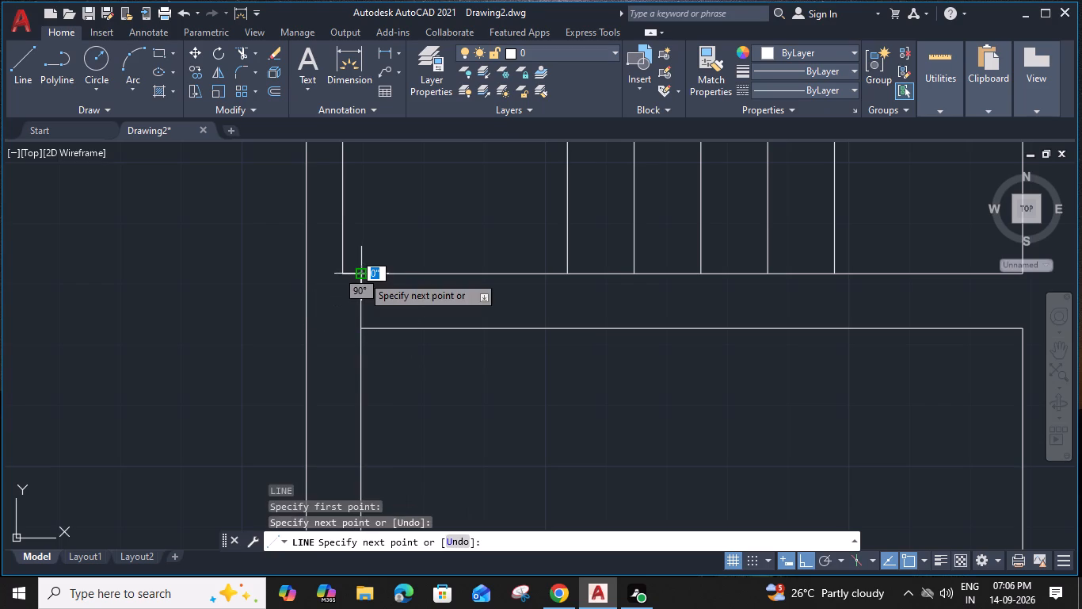
pyautogui.press('Escape')
# Draw a short horizontal line closing the top of the left partition, between the middle-left room and the central space.
pyautogui.scroll(-2, 362, 275)
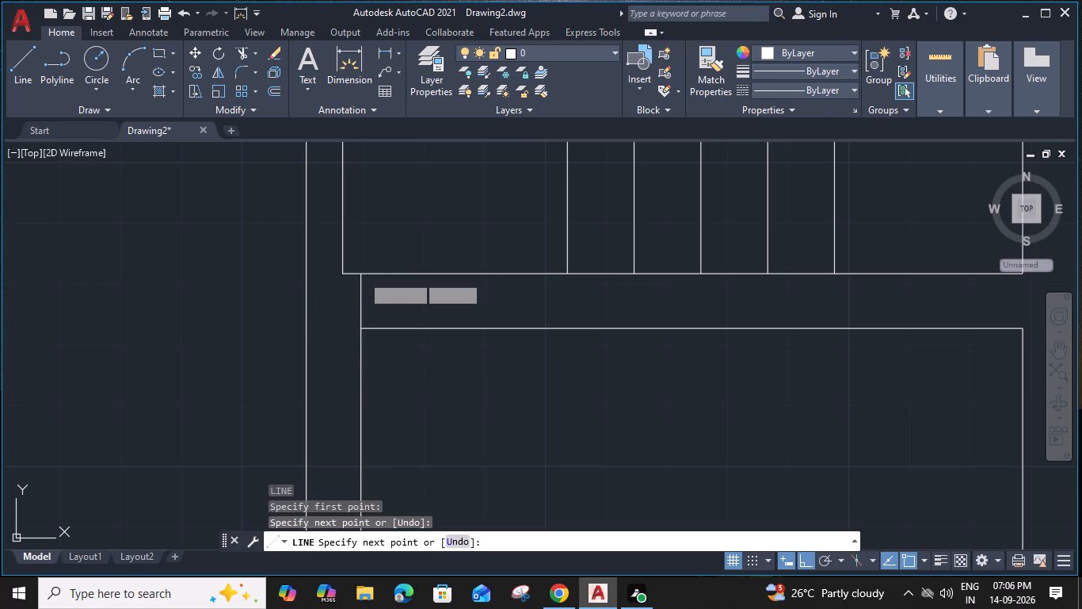
pyautogui.scroll(-1, 379, 255)
pyautogui.moveTo(379, 255); pyautogui.dragTo(383, 488, button='middle')
pyautogui.moveTo(396, 290); pyautogui.dragTo(394, 299, button='middle')
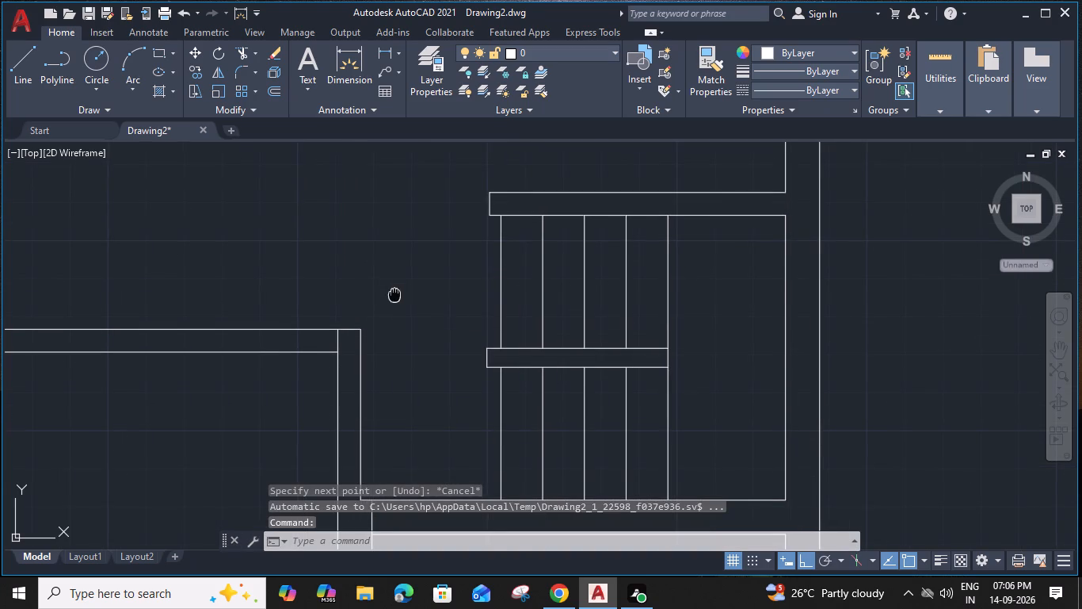
pyautogui.moveTo(394, 299); pyautogui.dragTo(383, 443, button='middle')
pyautogui.moveTo(252, 324); pyautogui.dragTo(296, 339, button='middle')
pyautogui.scroll(-2, 296, 339)
pyautogui.moveTo(296, 339); pyautogui.dragTo(336, 481, button='middle')
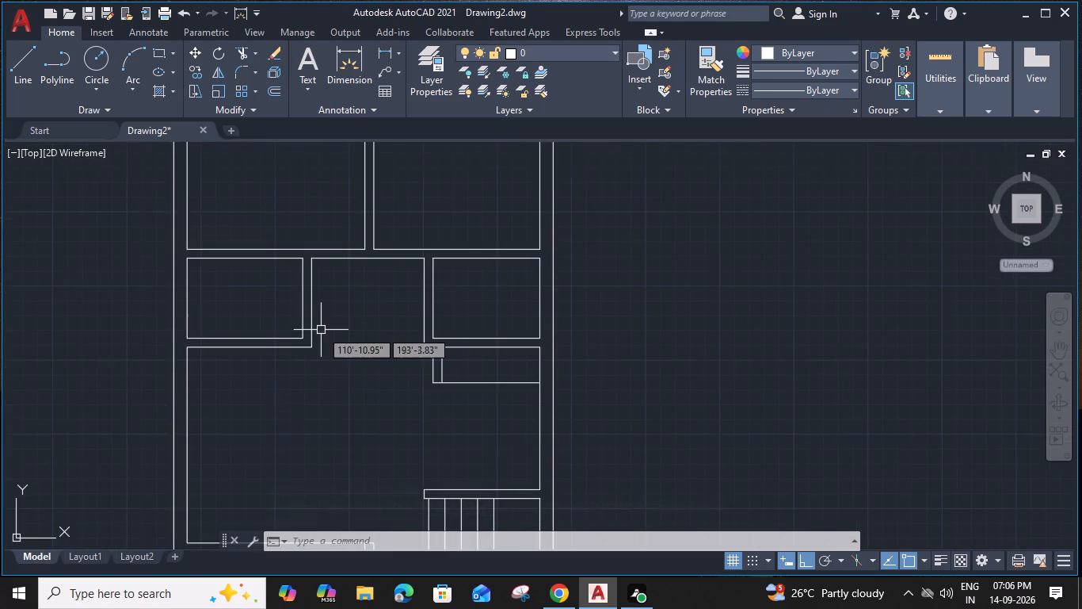
pyautogui.moveTo(321, 330); pyautogui.dragTo(319, 394, button='middle')
pyautogui.scroll(2, 293, 343)
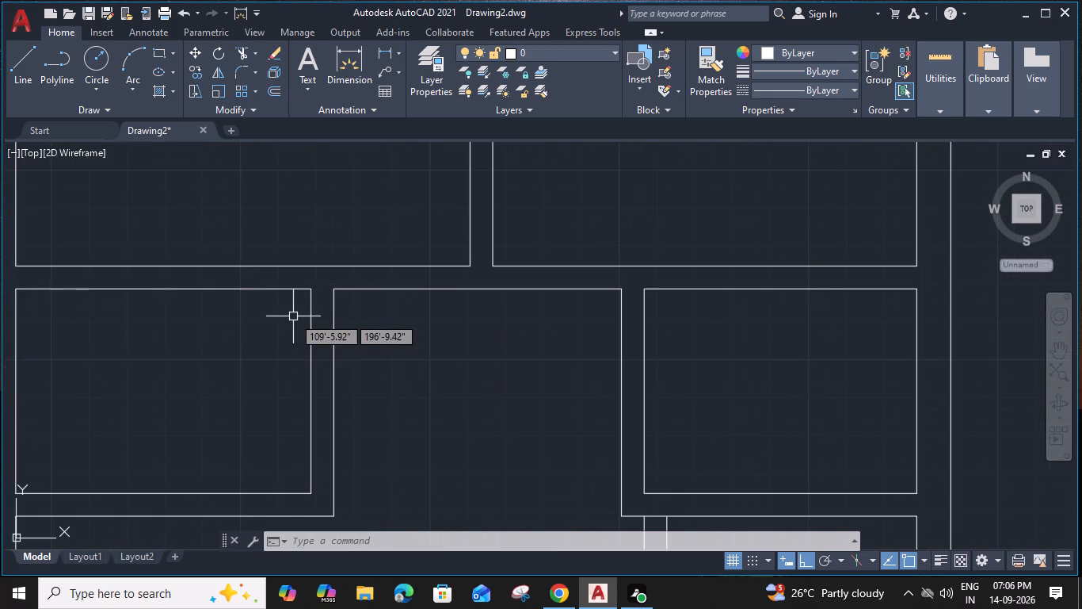
pyautogui.press('space')
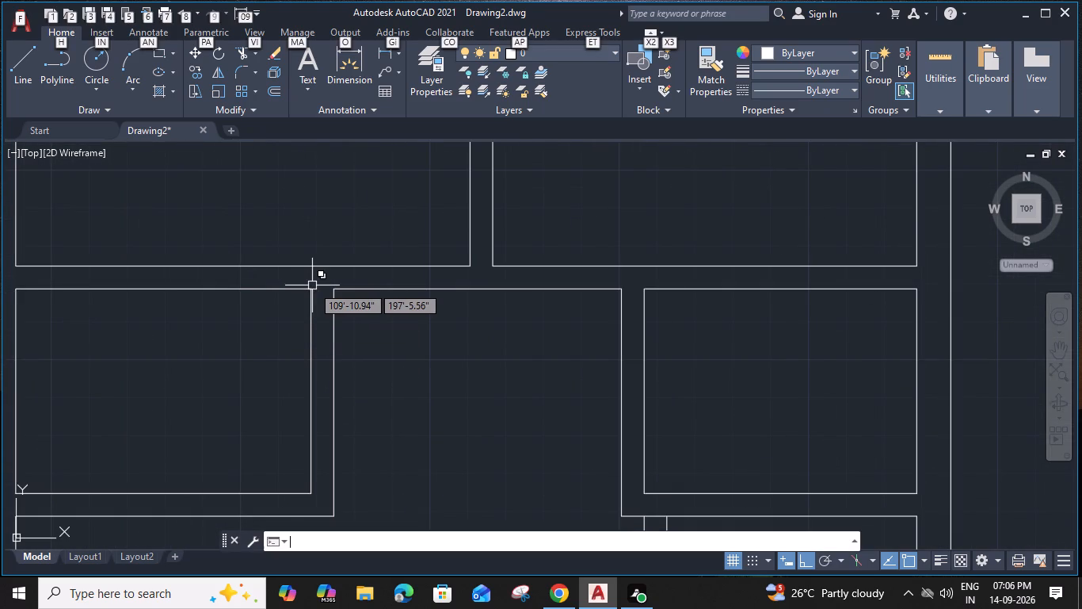
pyautogui.press('Escape')
pyautogui.press('space')
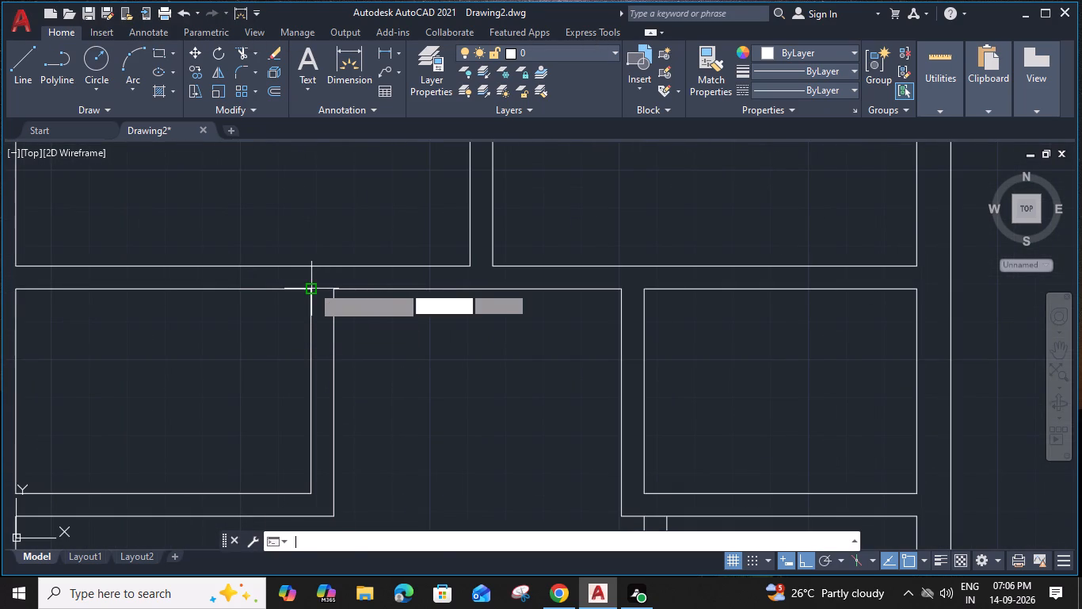
pyautogui.click(312, 286)
pyautogui.click(333, 288)
pyautogui.press('Escape')
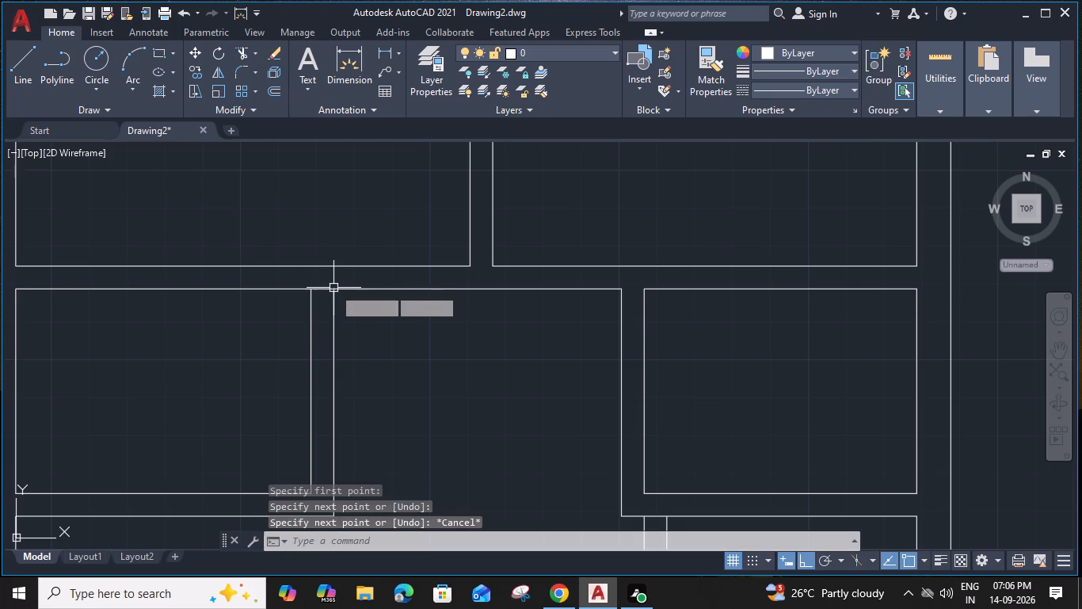
# Draw two 6" vertical lines across the horizontal wall, continuing both faces of the partition between the two upper rooms.
pyautogui.press('space')
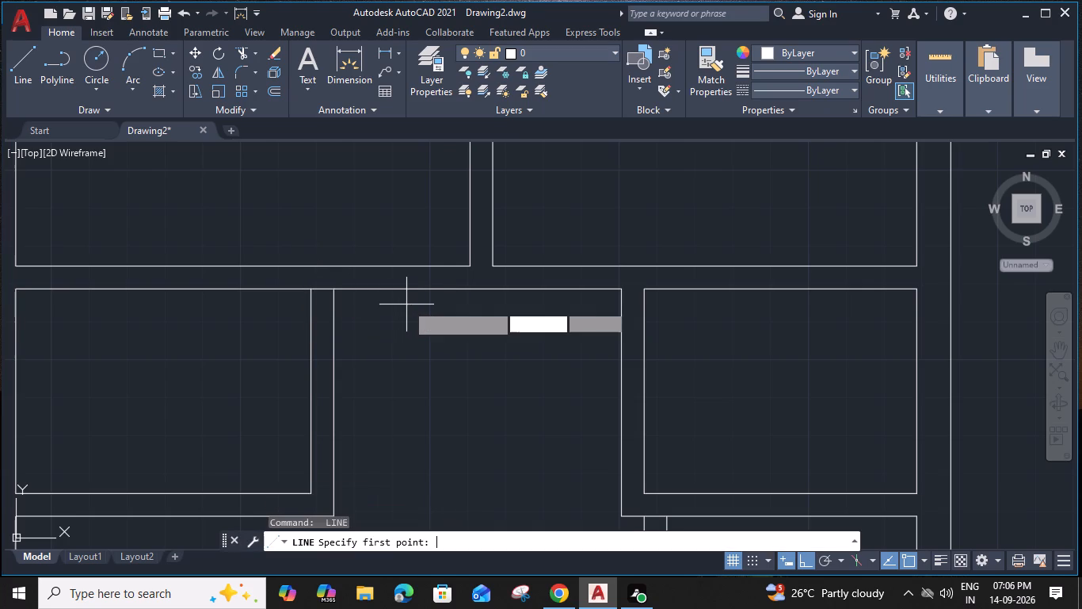
pyautogui.click(469, 267)
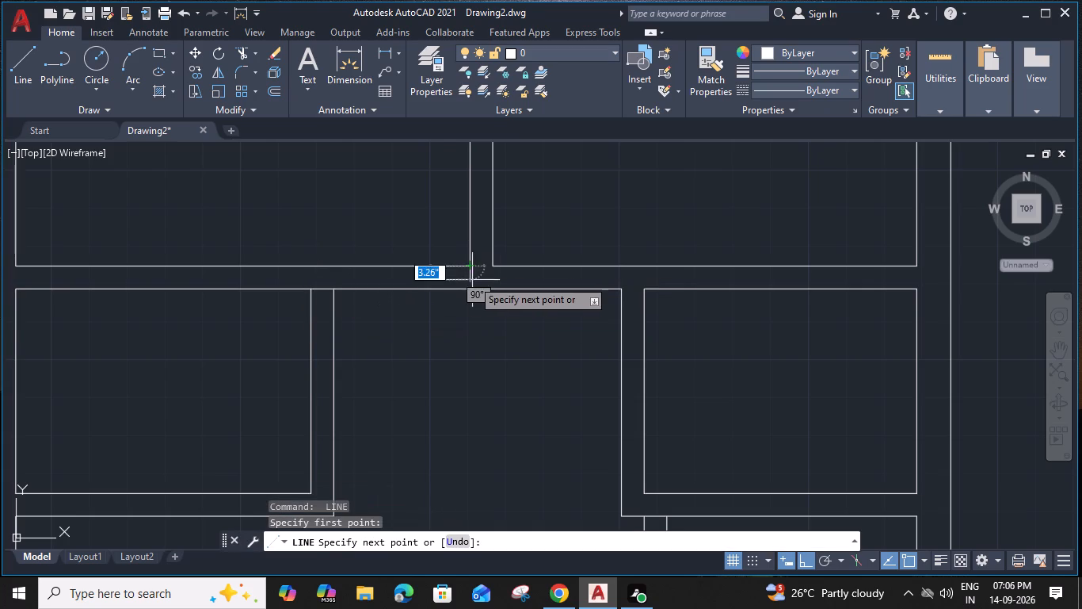
pyautogui.click(472, 285)
pyautogui.press('Escape')
pyautogui.press('space')
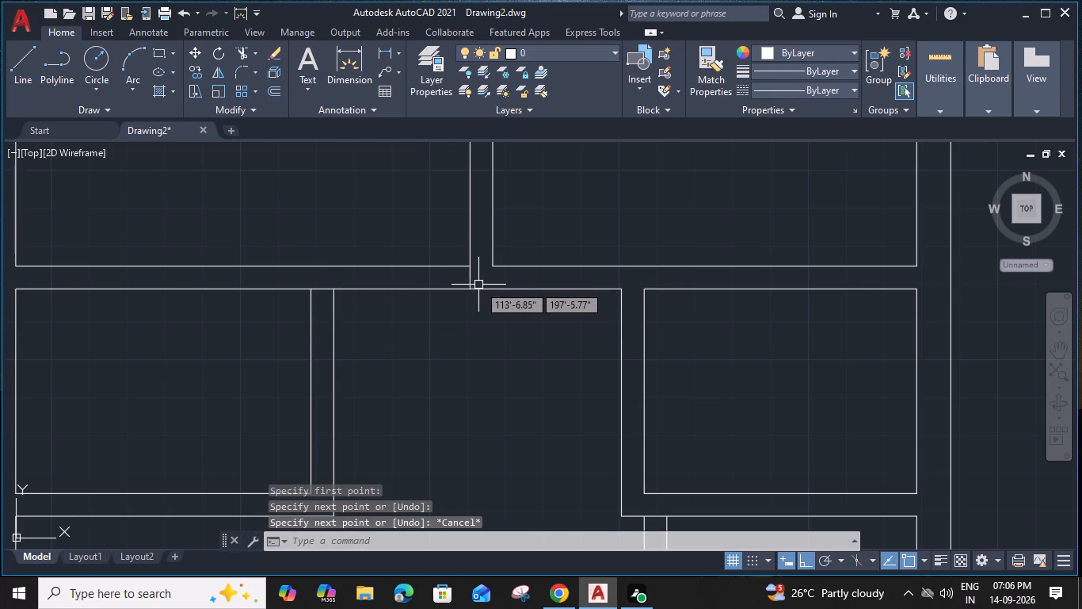
pyautogui.click(493, 262)
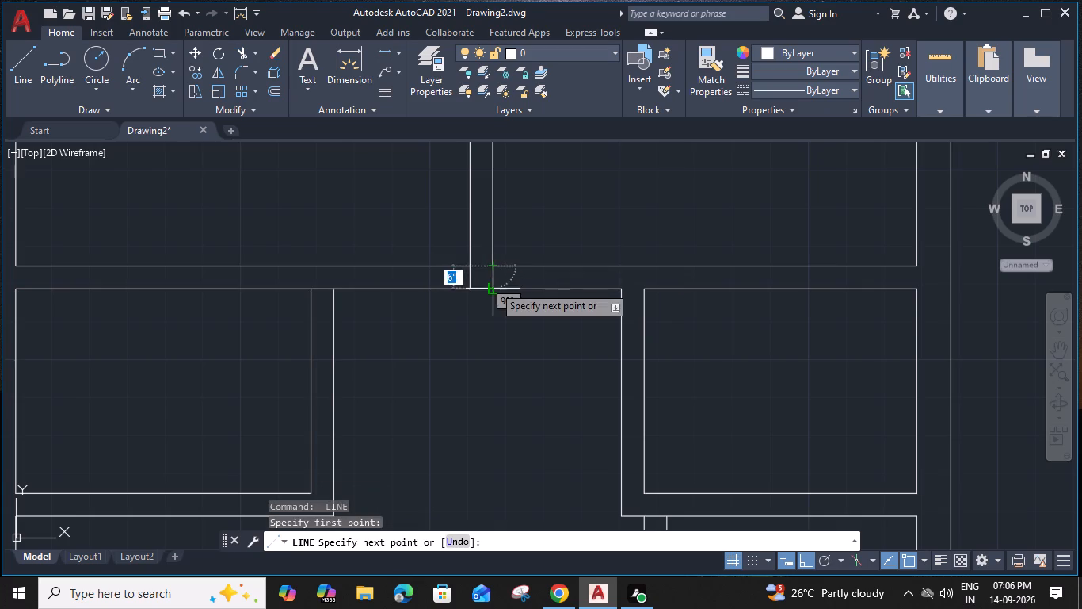
pyautogui.click(493, 285)
pyautogui.press('Escape')
# Draw a short horizontal line closing the top of the right partition, between the central space and the middle-right room.
pyautogui.press('space')
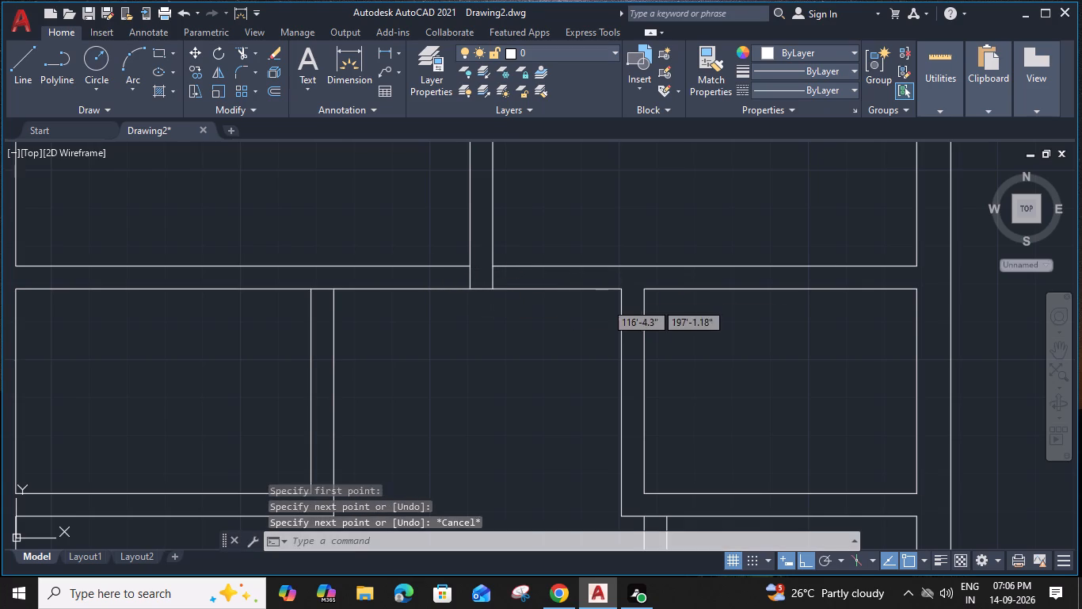
pyautogui.click(622, 293)
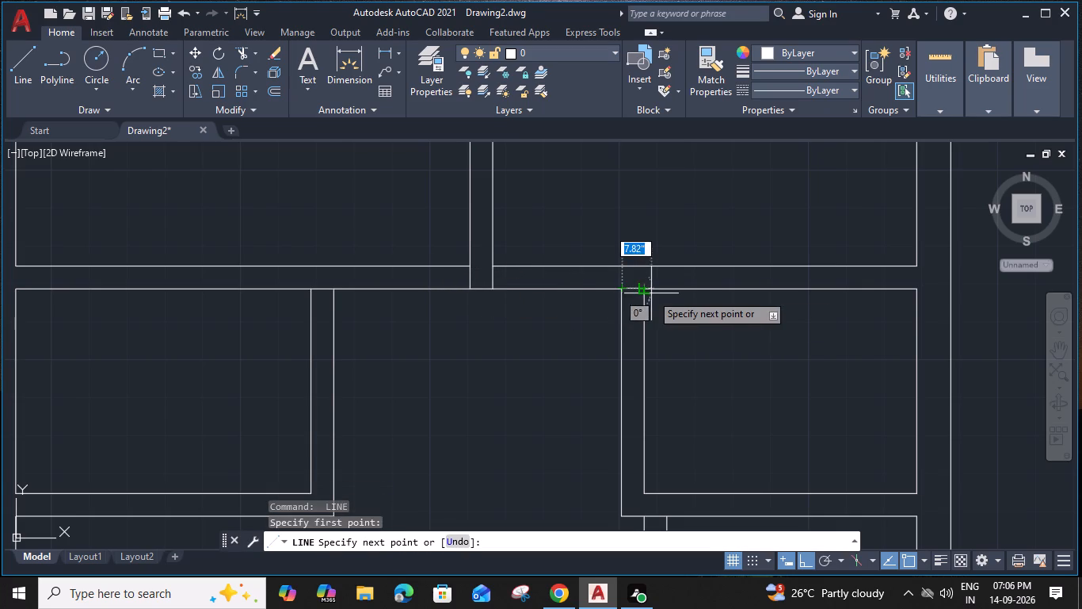
pyautogui.click(646, 293)
pyautogui.press('Escape')
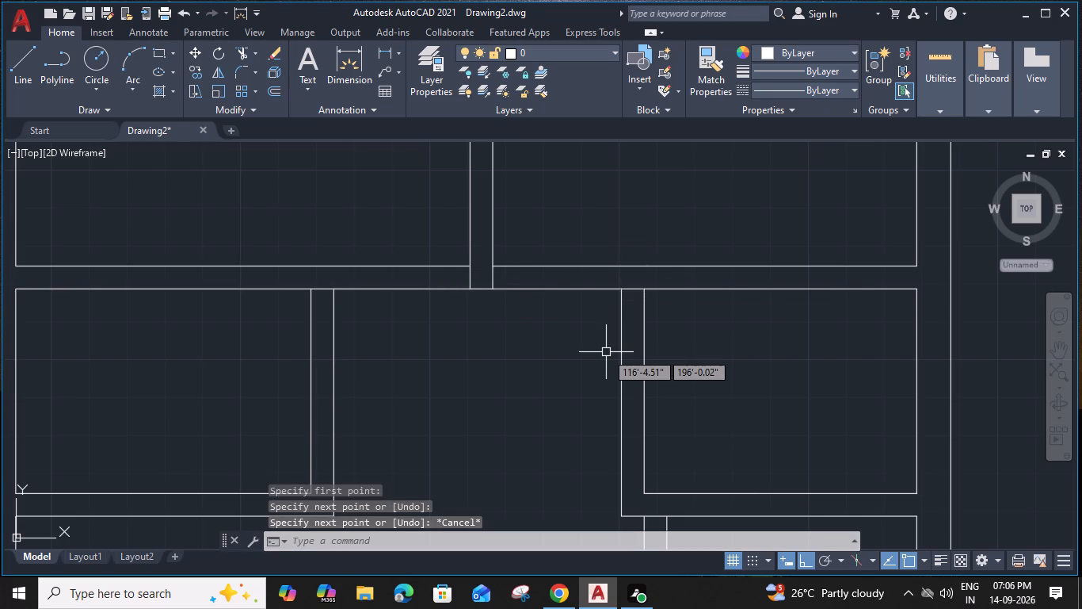
# Offset the closing line at the top of the left partition 2'6" downward.
pyautogui.click(324, 291)
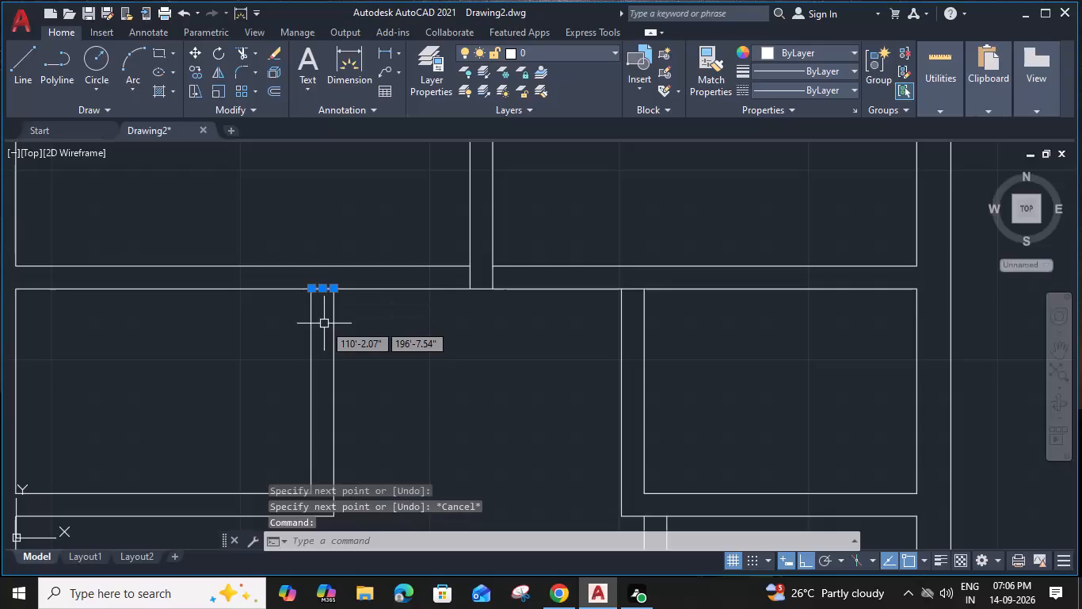
pyautogui.press('o')
pyautogui.press('Return')
pyautogui.write('2\'6"')
pyautogui.press('Return')
pyautogui.click(324, 324)
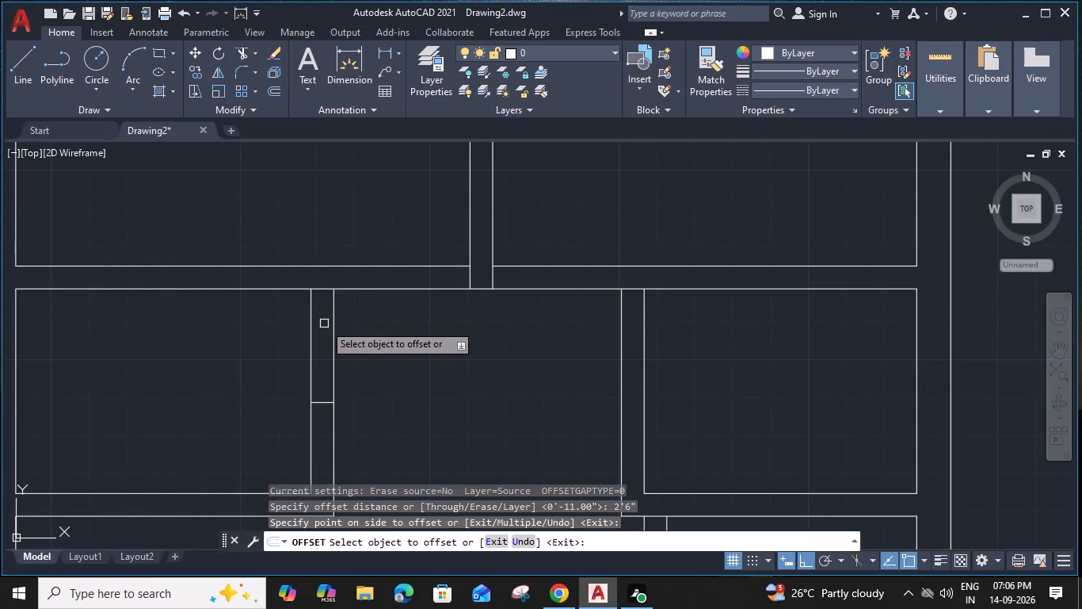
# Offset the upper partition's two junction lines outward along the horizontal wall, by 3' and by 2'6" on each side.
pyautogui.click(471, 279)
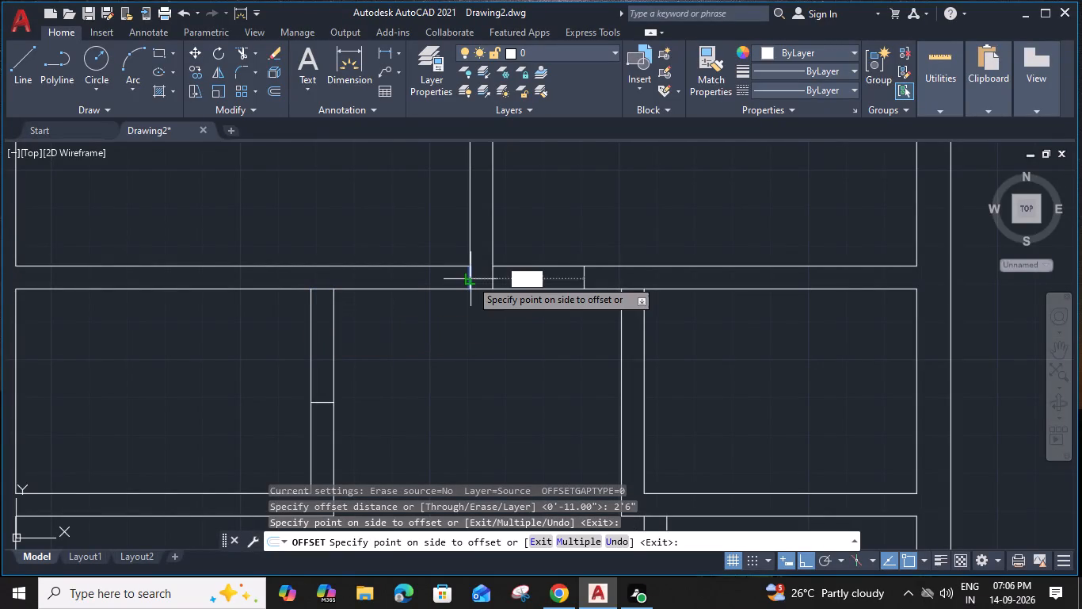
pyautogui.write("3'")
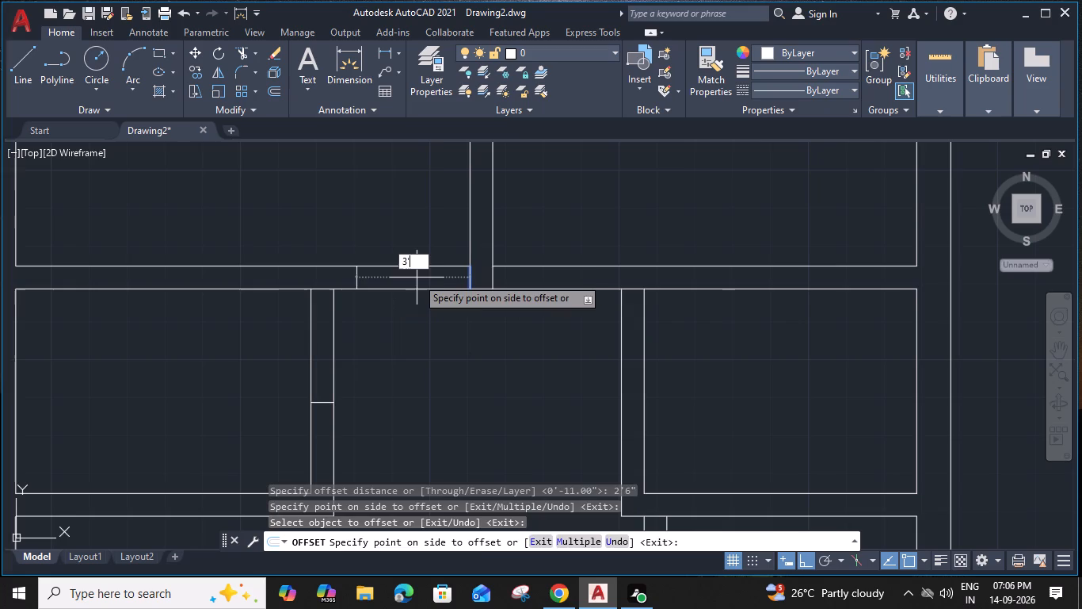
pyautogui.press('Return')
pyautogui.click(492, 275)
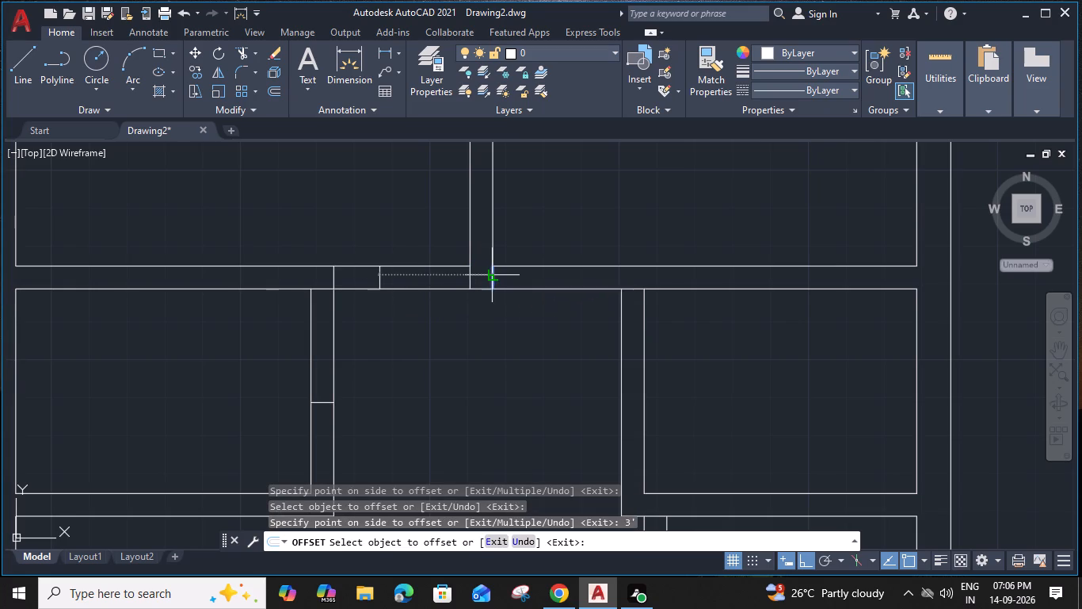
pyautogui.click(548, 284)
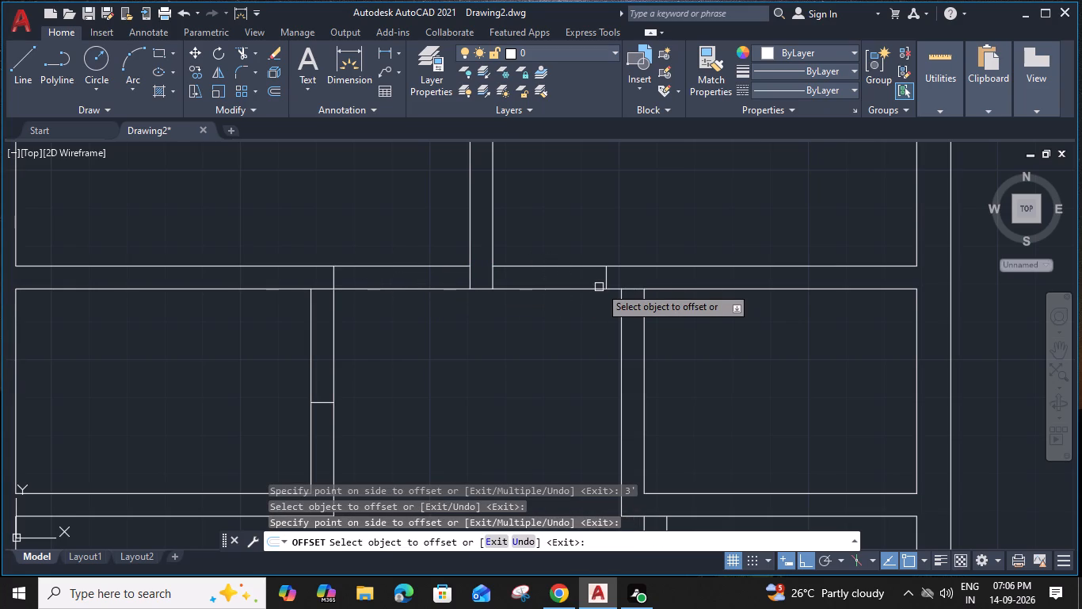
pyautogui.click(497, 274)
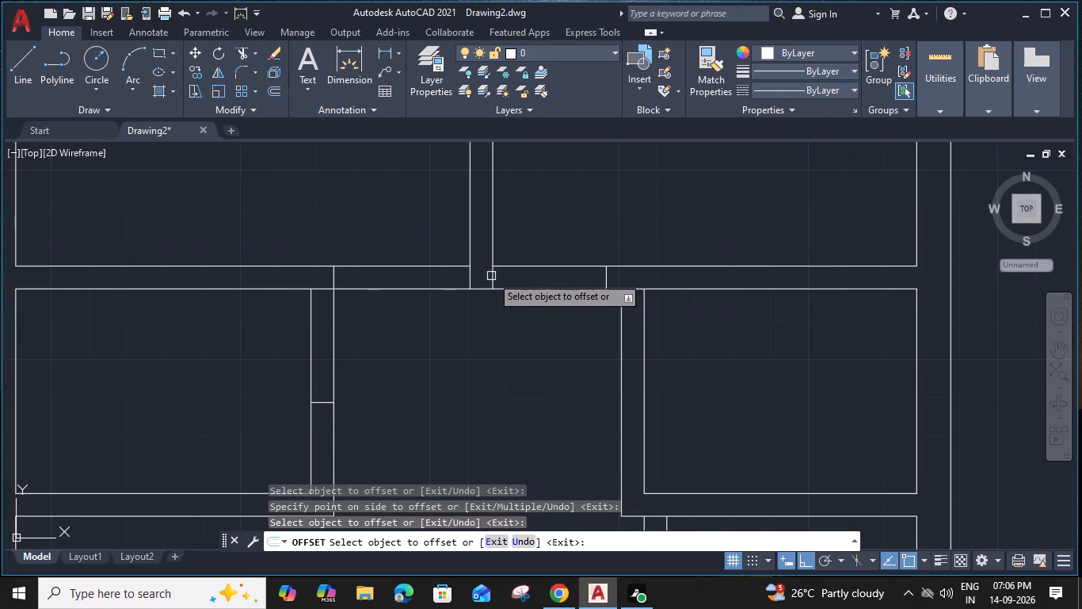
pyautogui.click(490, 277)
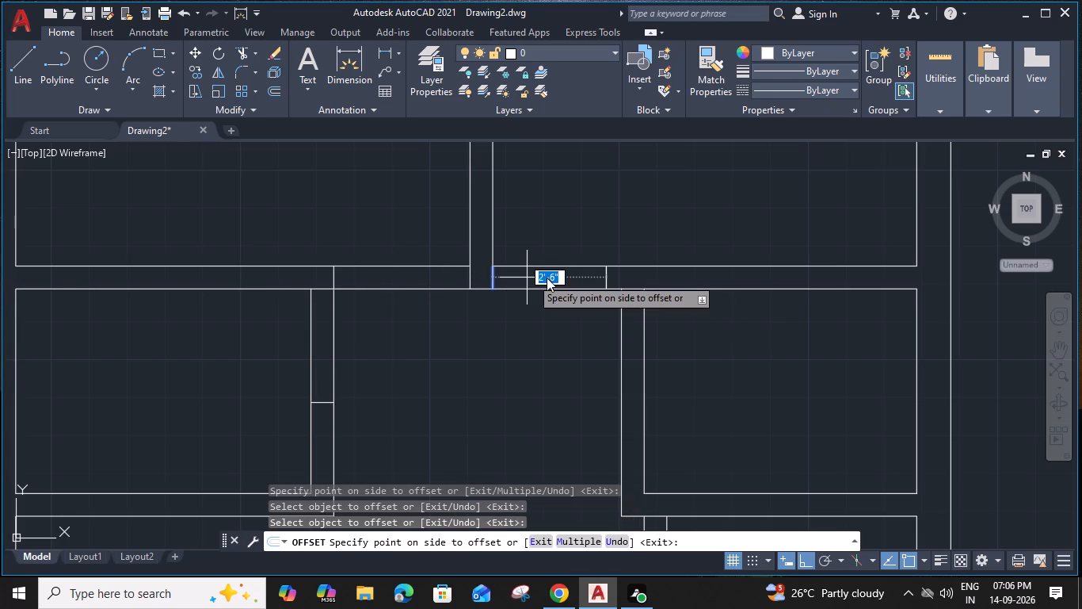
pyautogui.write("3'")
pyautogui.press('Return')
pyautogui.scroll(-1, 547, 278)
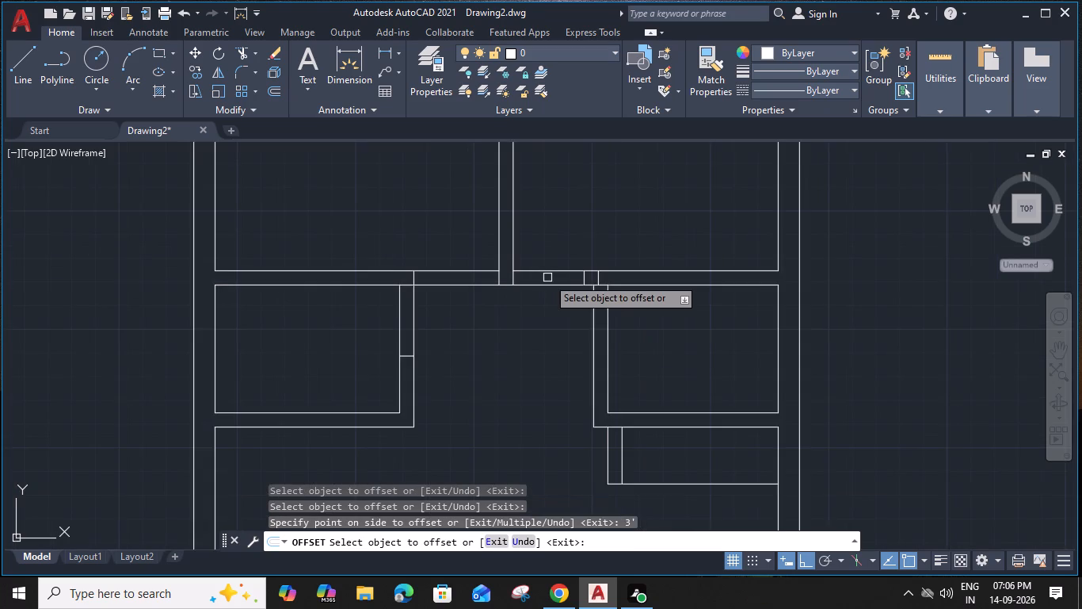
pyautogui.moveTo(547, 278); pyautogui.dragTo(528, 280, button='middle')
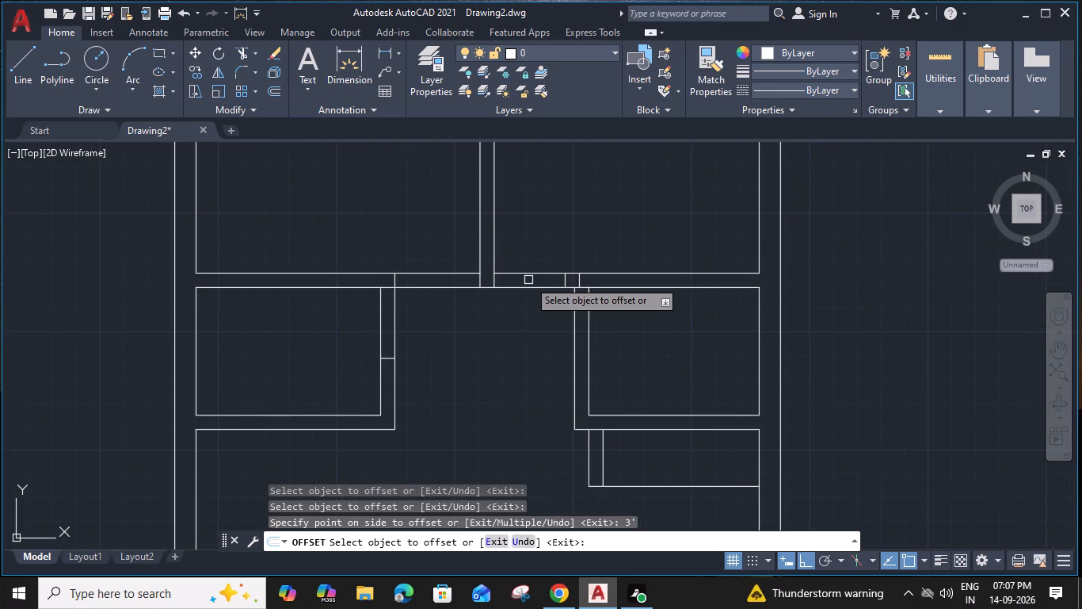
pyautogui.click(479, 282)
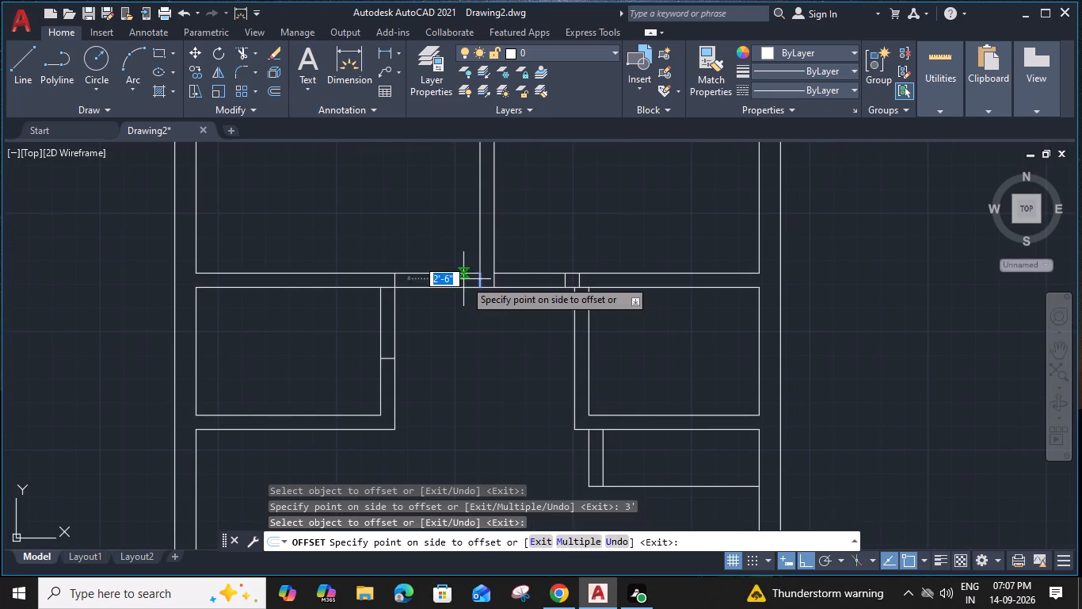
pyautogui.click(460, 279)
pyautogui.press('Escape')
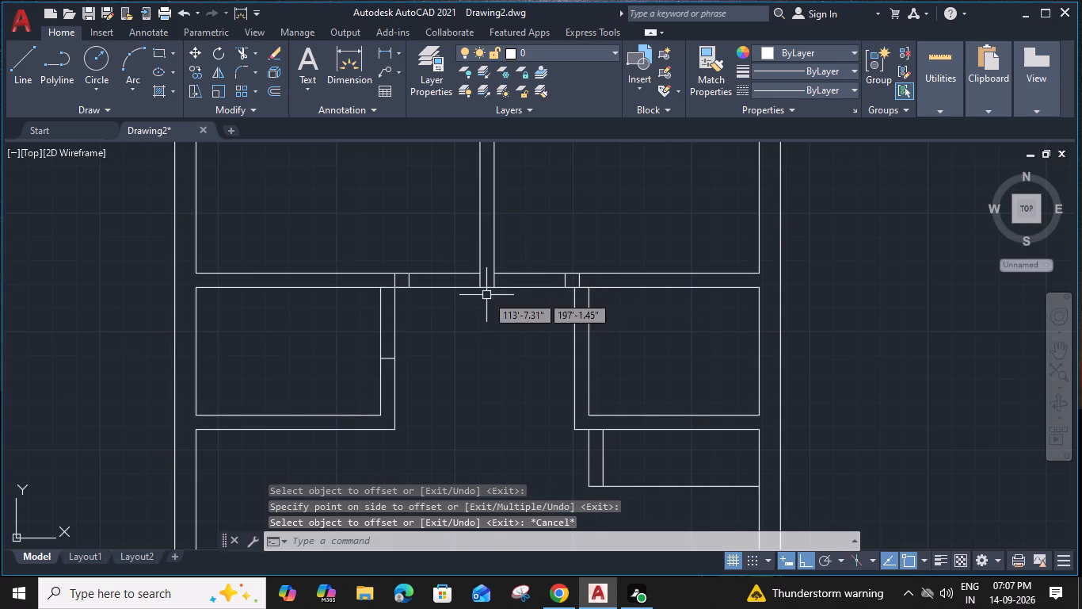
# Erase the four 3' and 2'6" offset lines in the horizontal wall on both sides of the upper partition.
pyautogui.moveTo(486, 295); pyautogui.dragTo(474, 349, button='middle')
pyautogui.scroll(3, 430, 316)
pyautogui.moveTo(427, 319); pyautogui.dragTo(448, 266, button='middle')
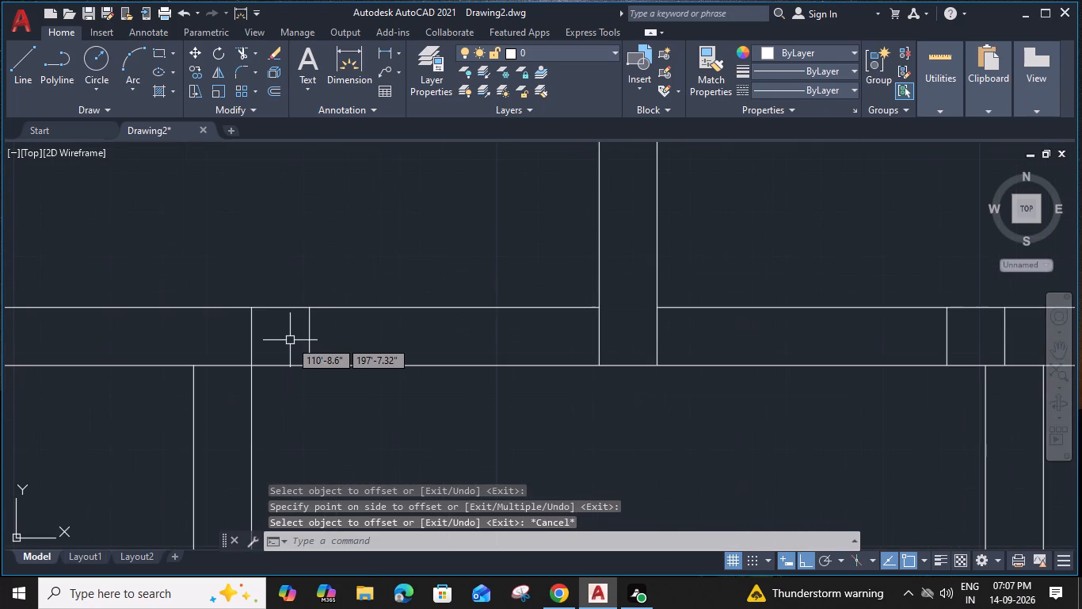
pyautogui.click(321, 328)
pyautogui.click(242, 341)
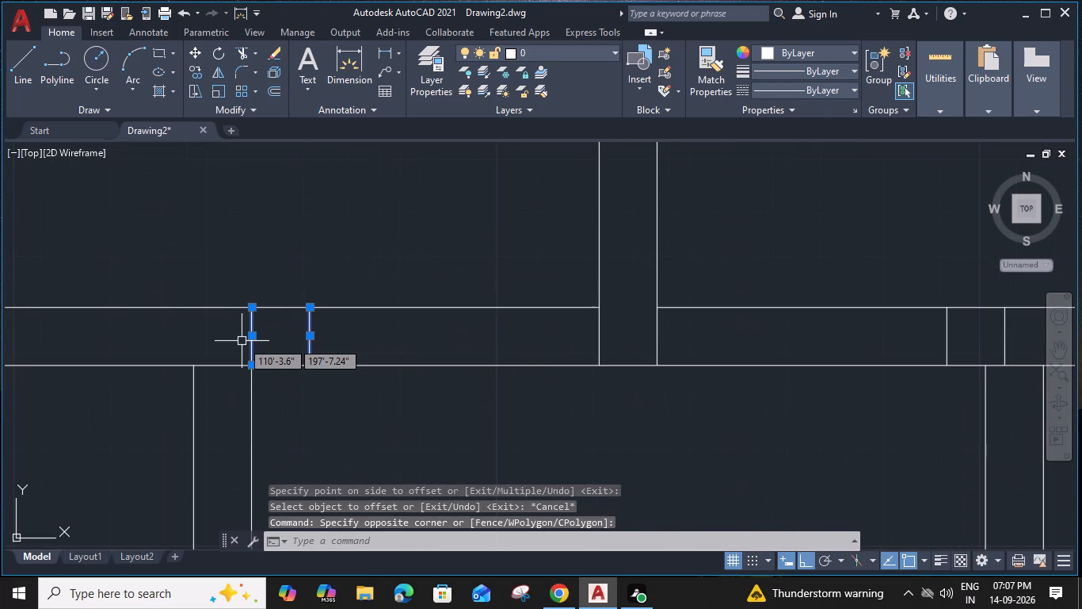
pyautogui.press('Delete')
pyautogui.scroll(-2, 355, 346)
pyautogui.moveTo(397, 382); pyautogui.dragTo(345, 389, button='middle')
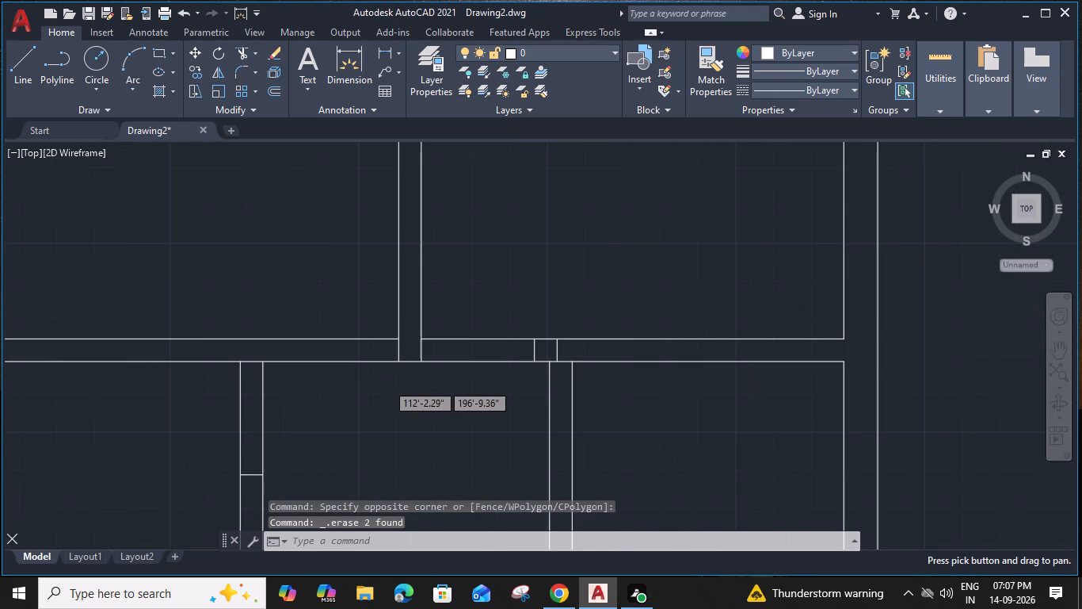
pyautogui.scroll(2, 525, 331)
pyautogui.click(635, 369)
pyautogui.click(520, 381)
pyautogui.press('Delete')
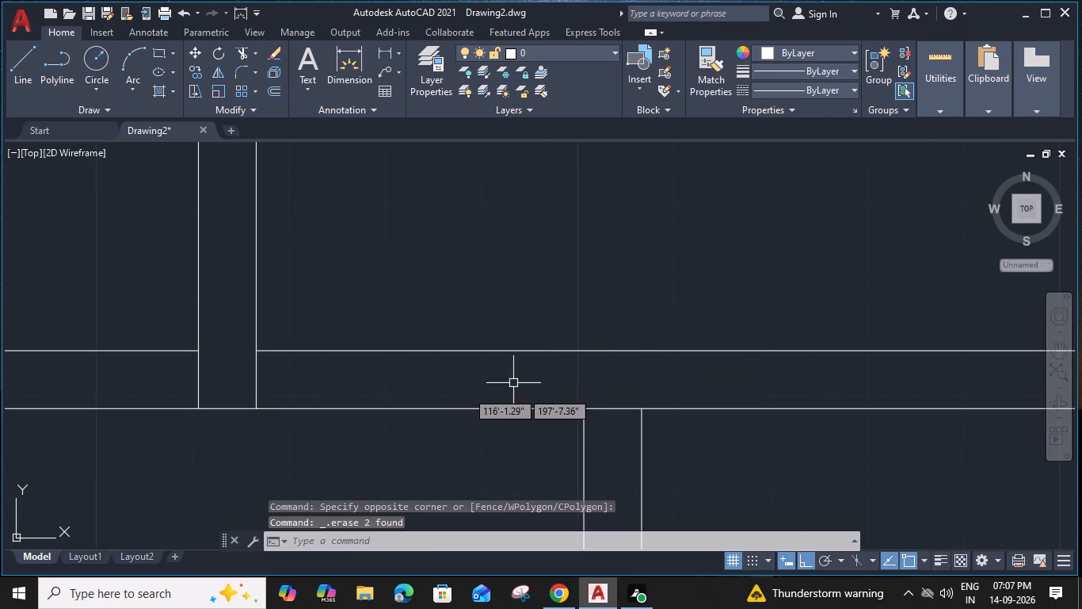
# Offset the upper partition's two junction lines 3" outward, one on each side, within the horizontal wall.
pyautogui.moveTo(393, 385); pyautogui.dragTo(478, 298, button='middle')
pyautogui.click(339, 290)
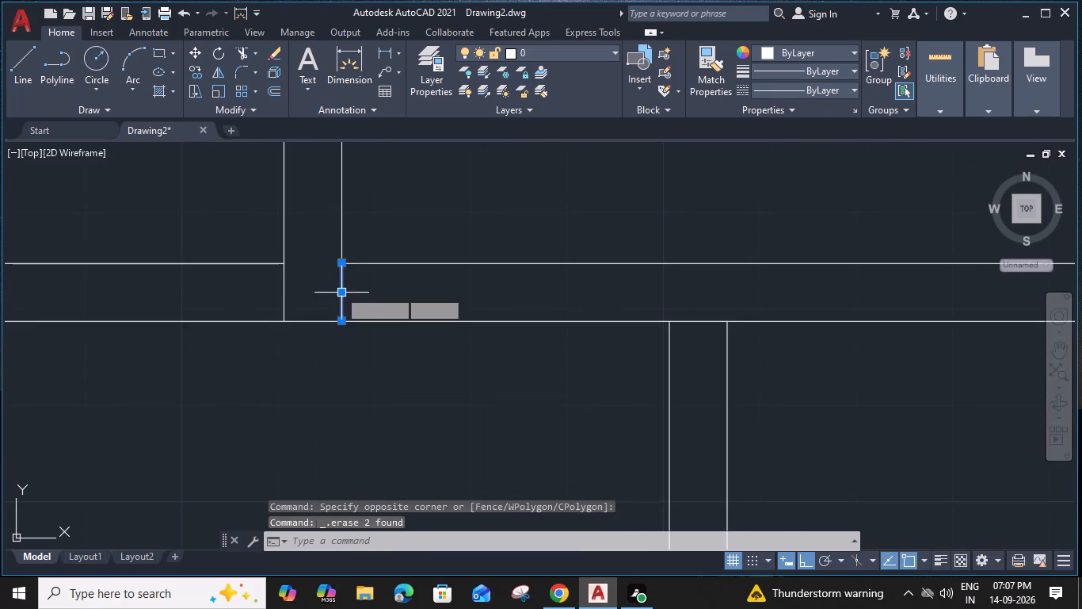
pyautogui.press('o')
pyautogui.press('Return')
pyautogui.write('3"')
pyautogui.press('Return')
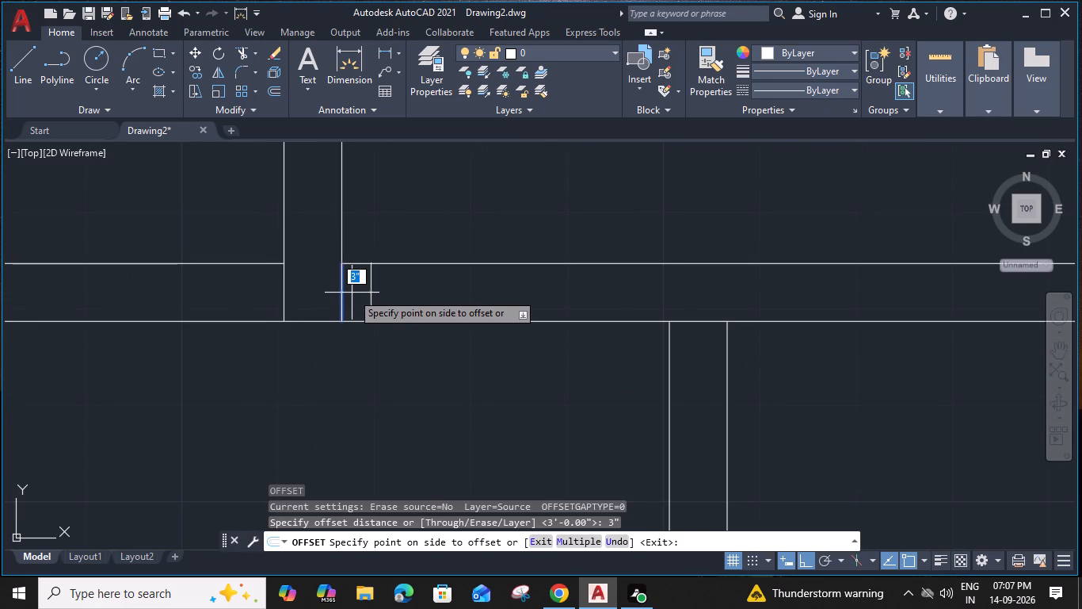
pyautogui.click(355, 293)
pyautogui.click(284, 285)
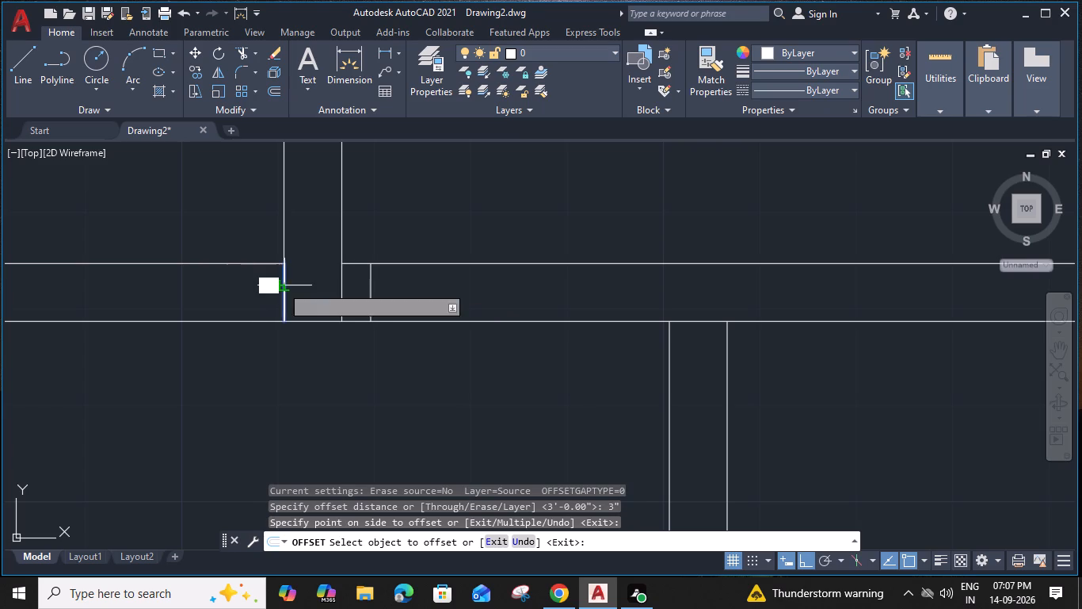
pyautogui.click(180, 289)
# Offset the 3" line left of the upper partition a further 2'8" to the left within the wall.
pyautogui.moveTo(181, 293); pyautogui.dragTo(483, 259, button='middle')
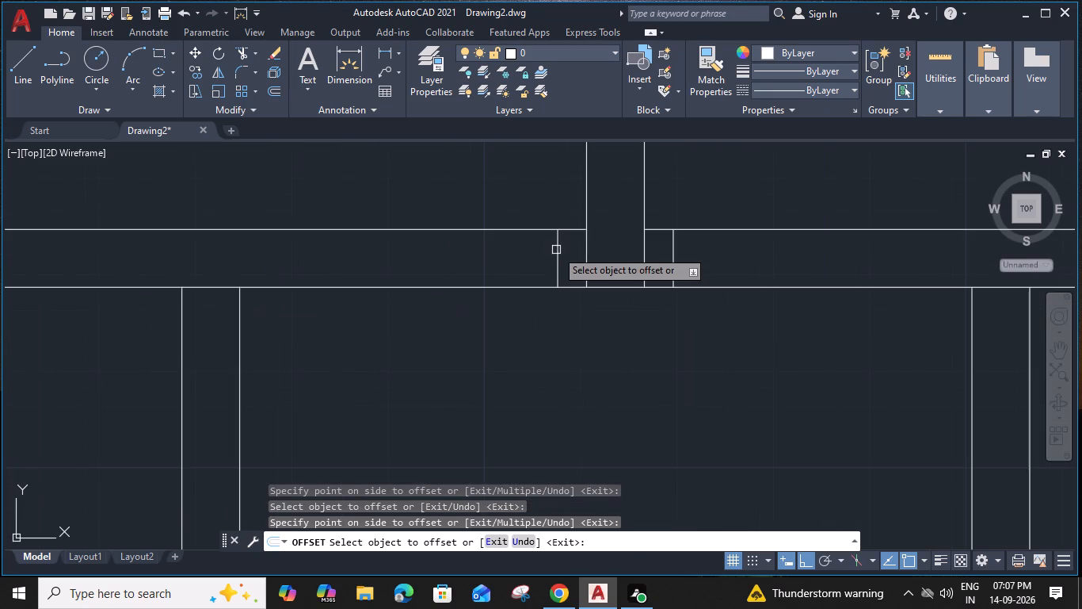
pyautogui.click(554, 250)
pyautogui.write('2\'8"')
pyautogui.press('Return')
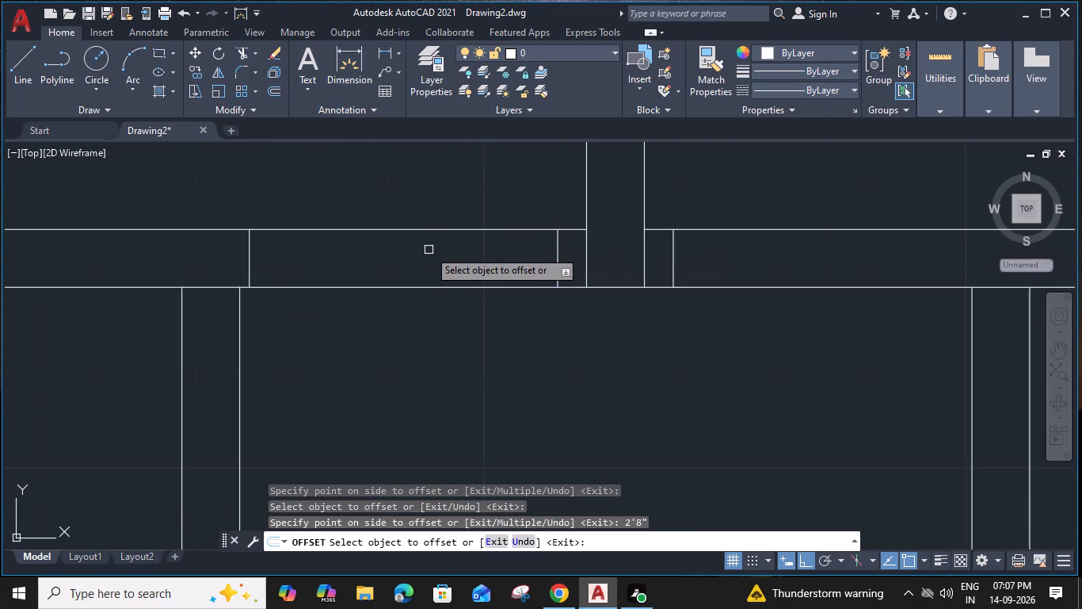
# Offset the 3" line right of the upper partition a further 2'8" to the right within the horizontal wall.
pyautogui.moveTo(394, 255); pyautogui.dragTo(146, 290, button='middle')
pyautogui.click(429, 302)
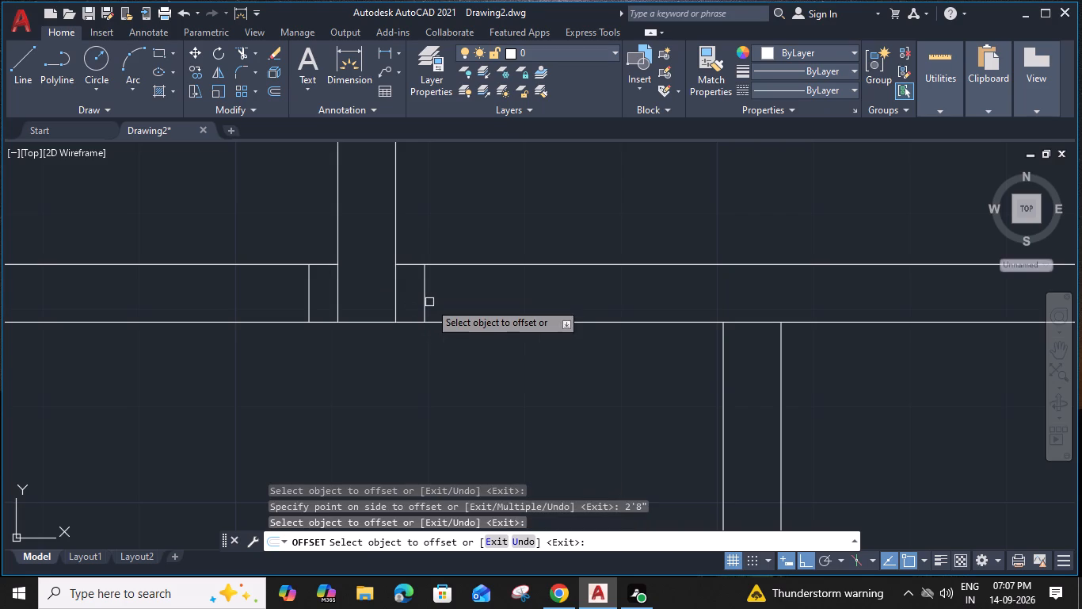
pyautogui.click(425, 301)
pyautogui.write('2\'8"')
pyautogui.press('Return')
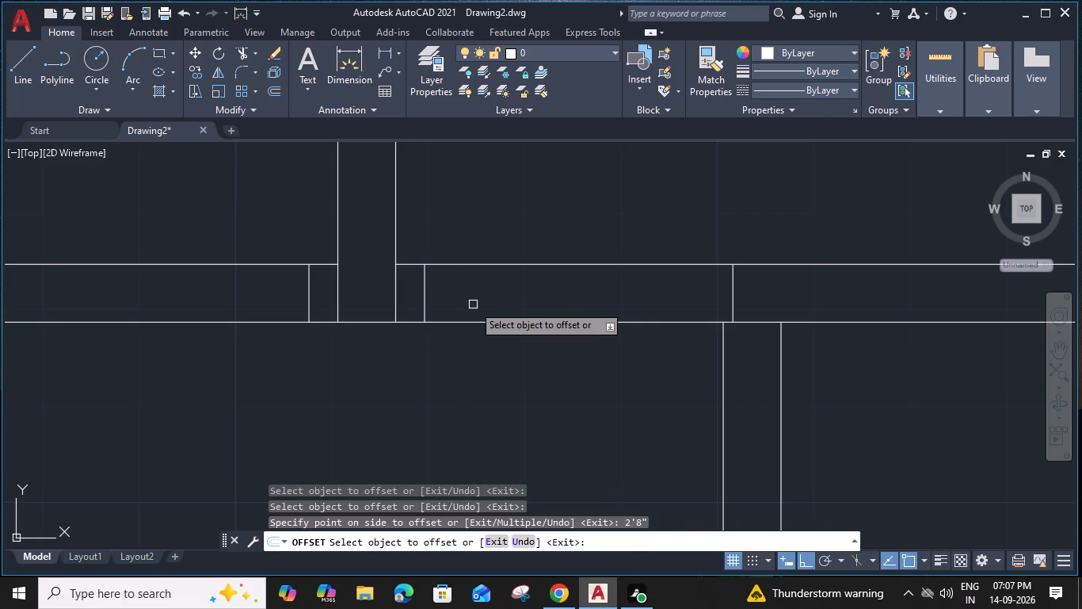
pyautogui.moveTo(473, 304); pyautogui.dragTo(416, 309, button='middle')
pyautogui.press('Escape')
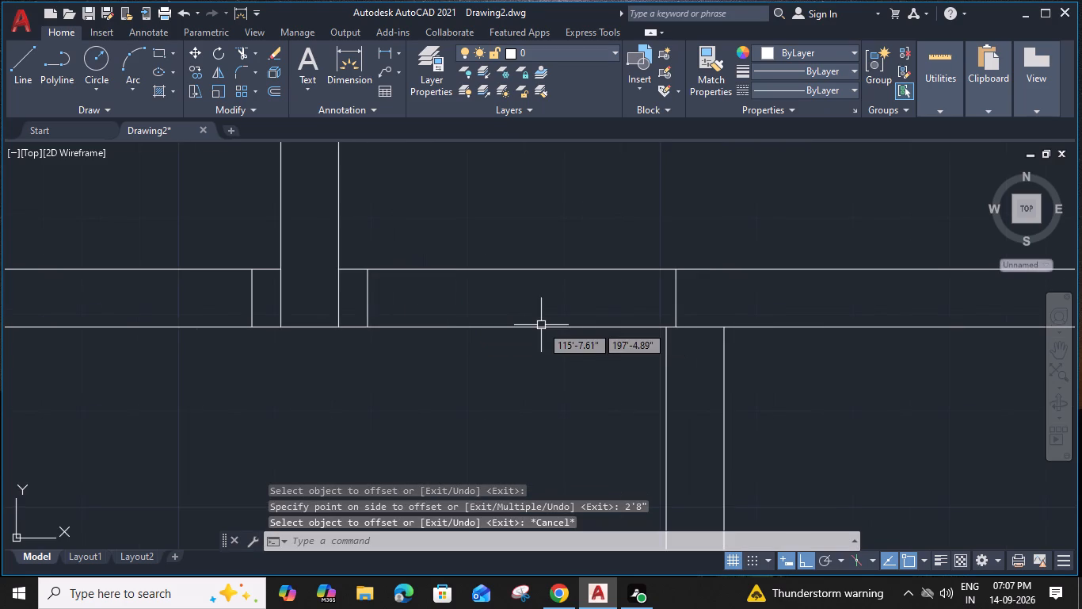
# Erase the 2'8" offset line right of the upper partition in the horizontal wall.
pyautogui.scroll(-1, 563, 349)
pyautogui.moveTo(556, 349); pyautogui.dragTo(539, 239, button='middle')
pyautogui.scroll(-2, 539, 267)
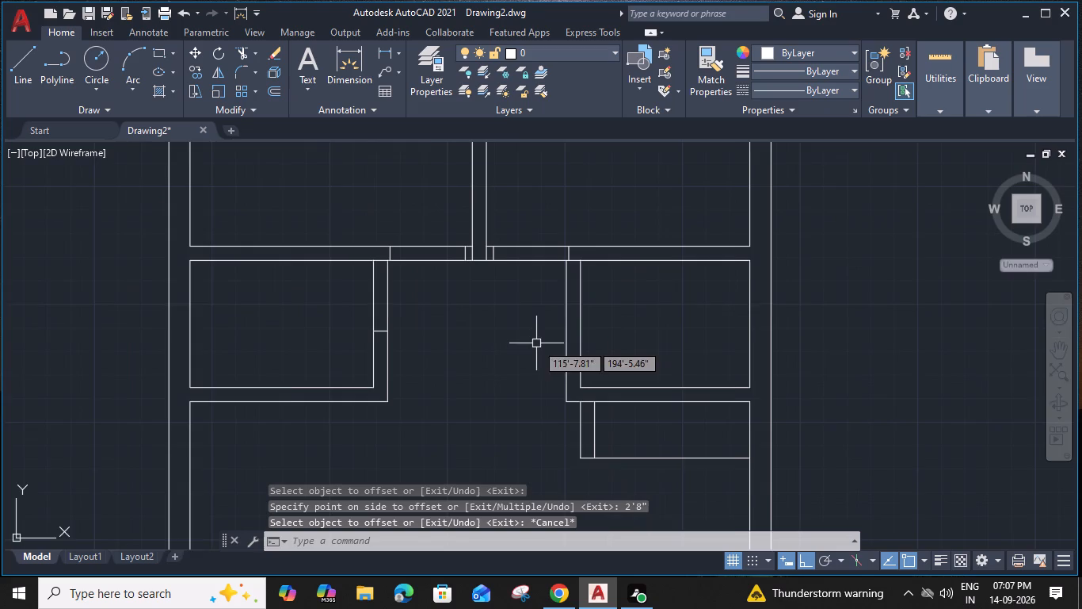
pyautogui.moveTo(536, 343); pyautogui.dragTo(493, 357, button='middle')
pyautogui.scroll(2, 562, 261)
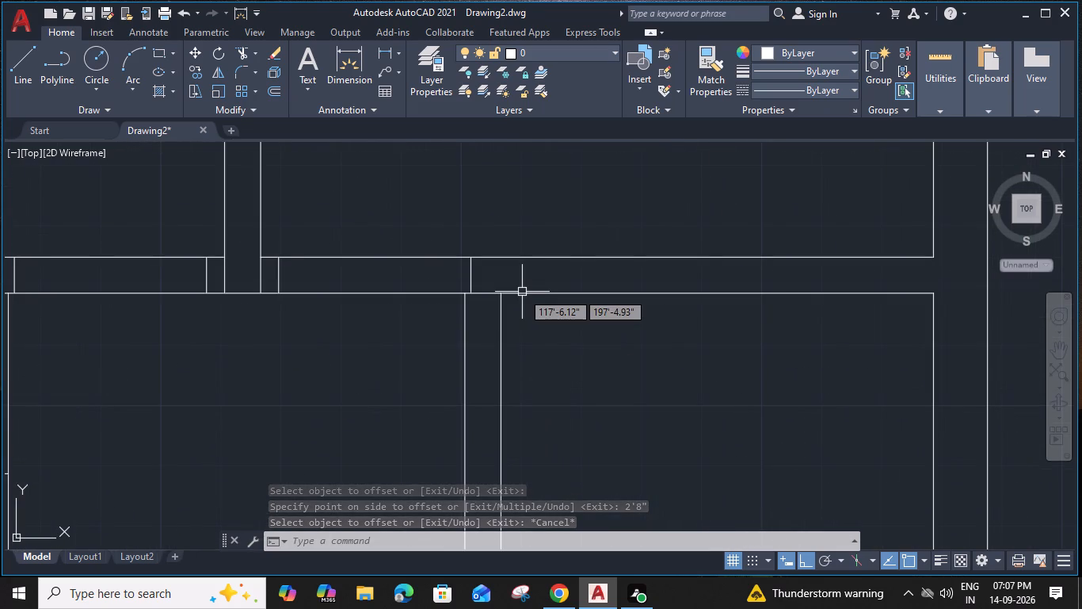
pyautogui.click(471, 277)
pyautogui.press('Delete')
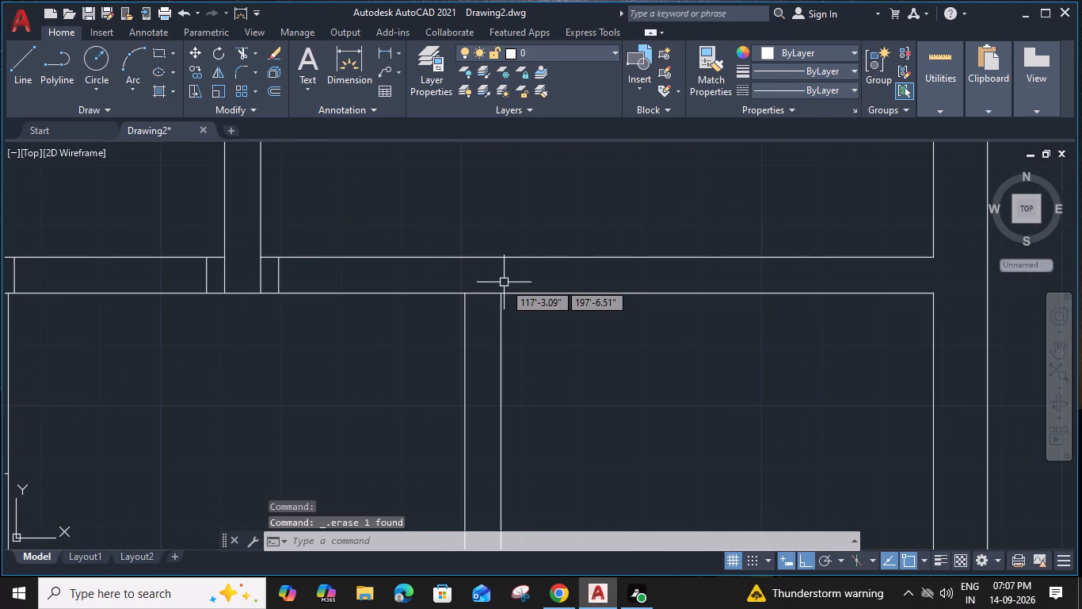
# Offset the 3" lines on both sides of the upper partition outward by 2'6" within the horizontal wall.
pyautogui.click(277, 262)
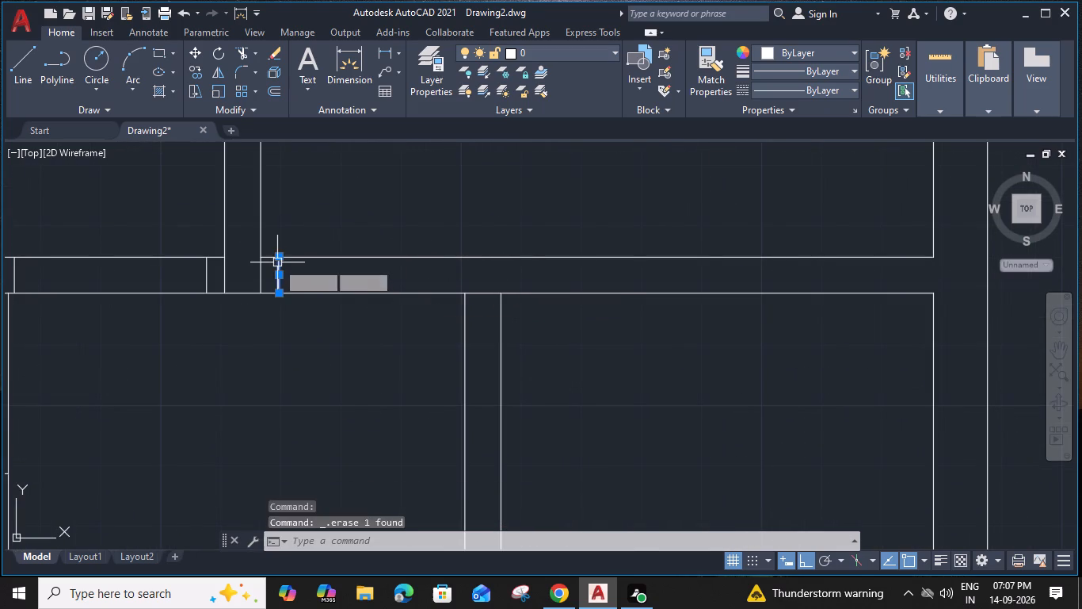
pyautogui.press('o')
pyautogui.press('Return')
pyautogui.write("2'6")
pyautogui.hotkey('shift', '"')
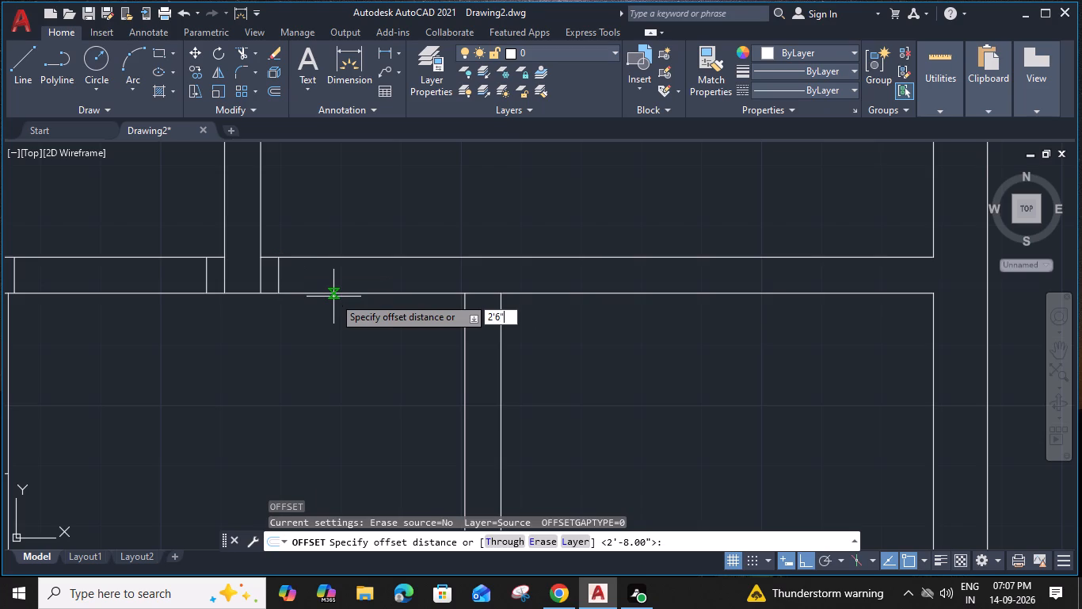
pyautogui.press('Return')
pyautogui.click(343, 295)
pyautogui.moveTo(349, 316); pyautogui.dragTo(622, 316, button='middle')
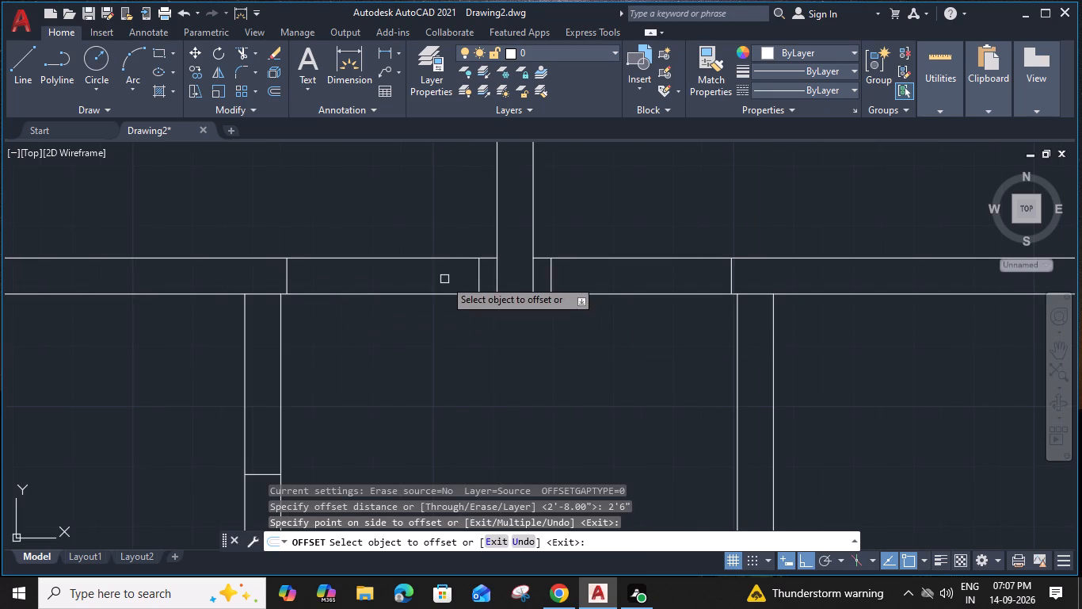
pyautogui.click(477, 274)
pyautogui.click(391, 274)
# In the right vertical partition below the horizontal wall, offset the top junction line 3" down, and that line a further 2'6" down.
pyautogui.scroll(-1, 398, 274)
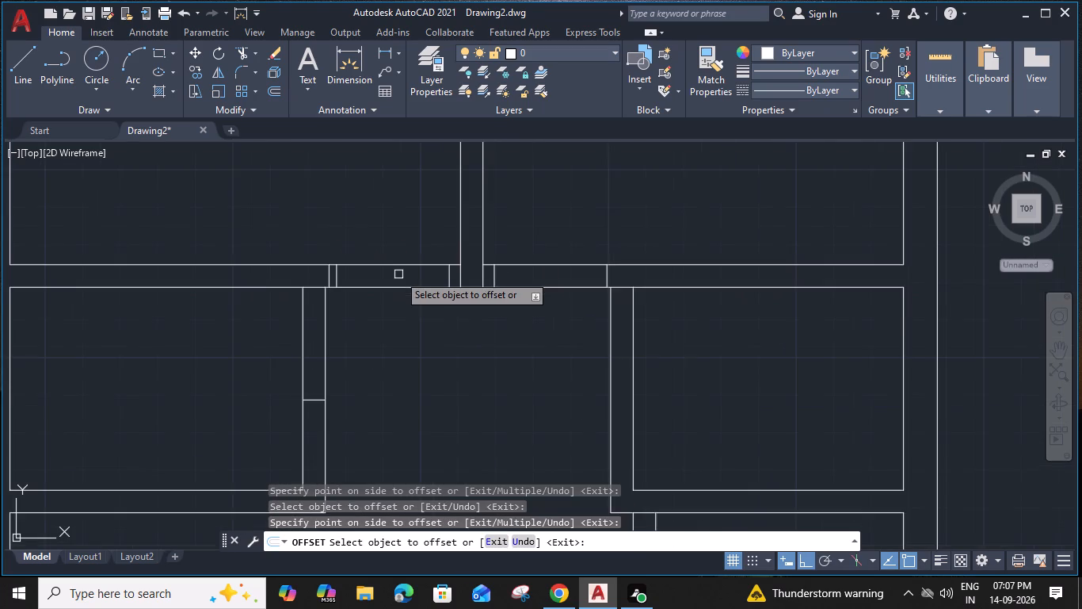
pyautogui.moveTo(420, 320); pyautogui.dragTo(238, 308, button='middle')
pyautogui.scroll(2, 419, 272)
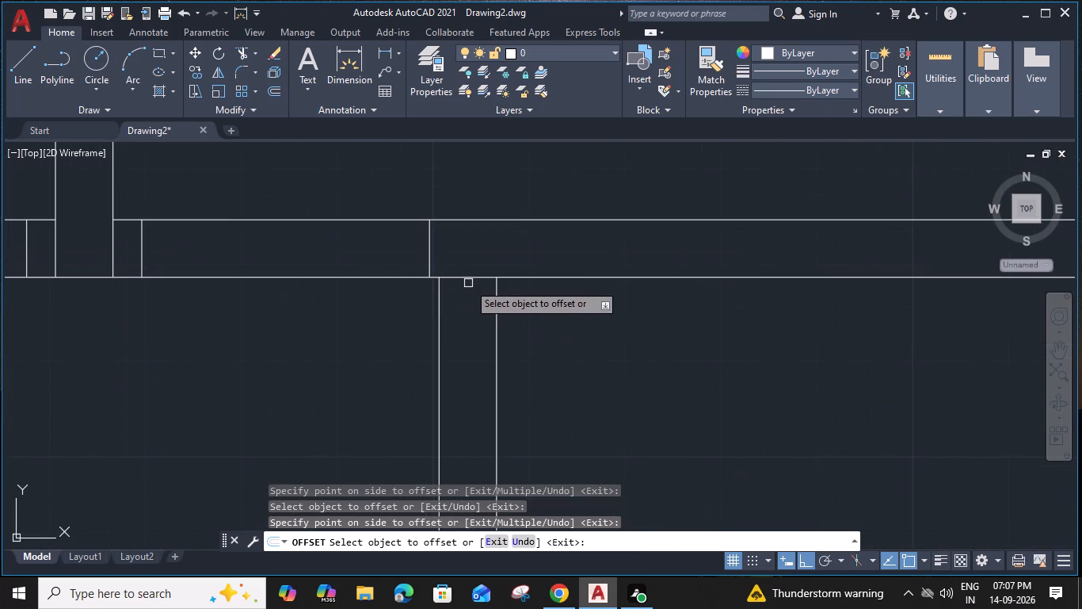
pyautogui.click(468, 282)
pyautogui.click(463, 279)
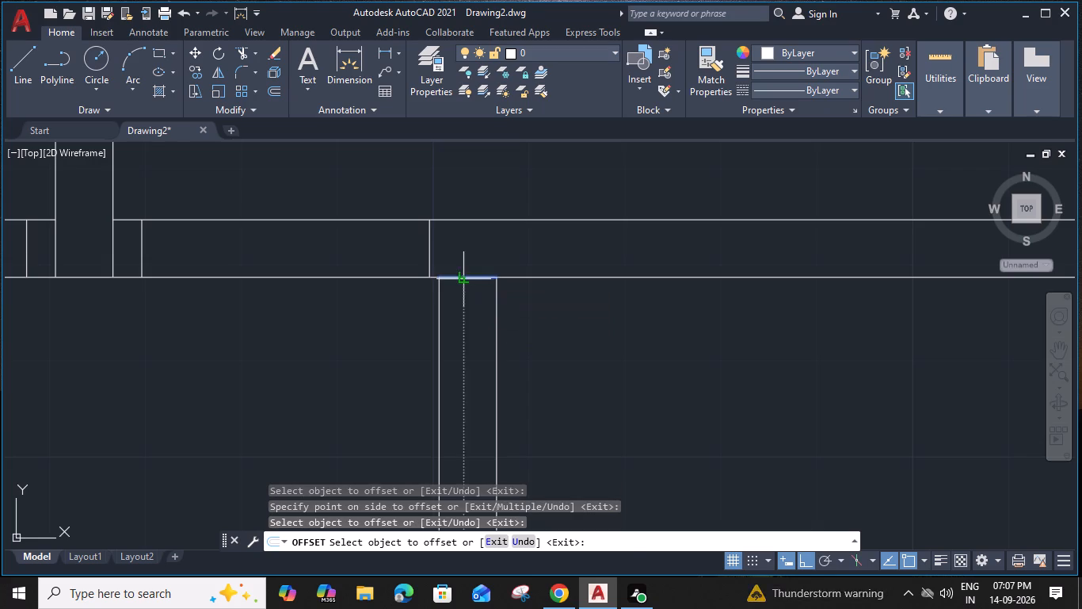
pyautogui.press('3')
pyautogui.hotkey('shift', '"')
pyautogui.press('Return')
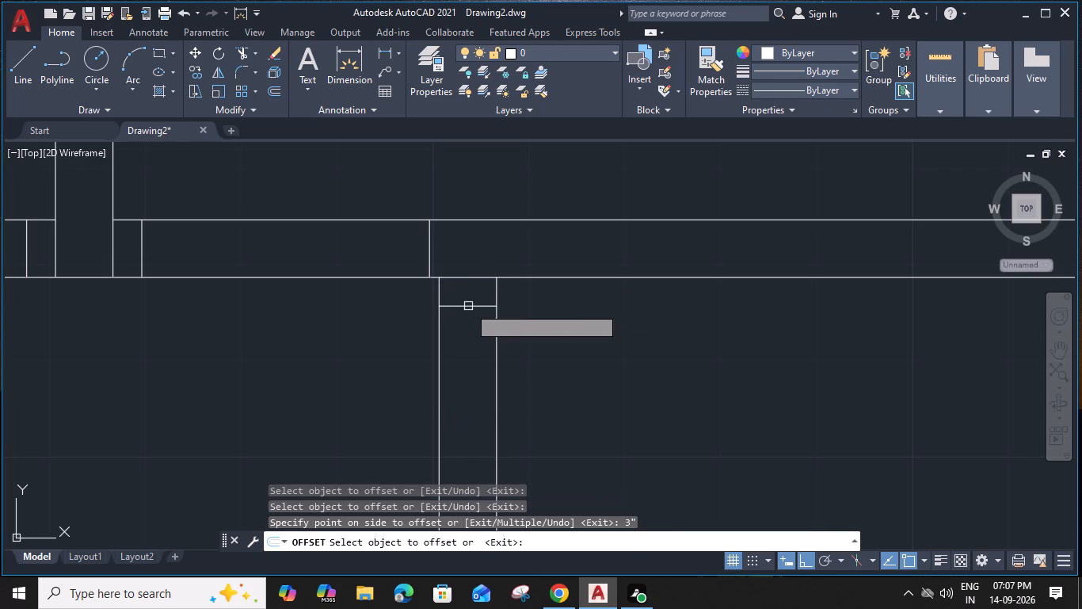
pyautogui.click(468, 306)
pyautogui.click(469, 365)
# In the left vertical partition below the horizontal wall, offset the top junction line 3" down, and that line a further 2'6" down.
pyautogui.scroll(-3, 469, 365)
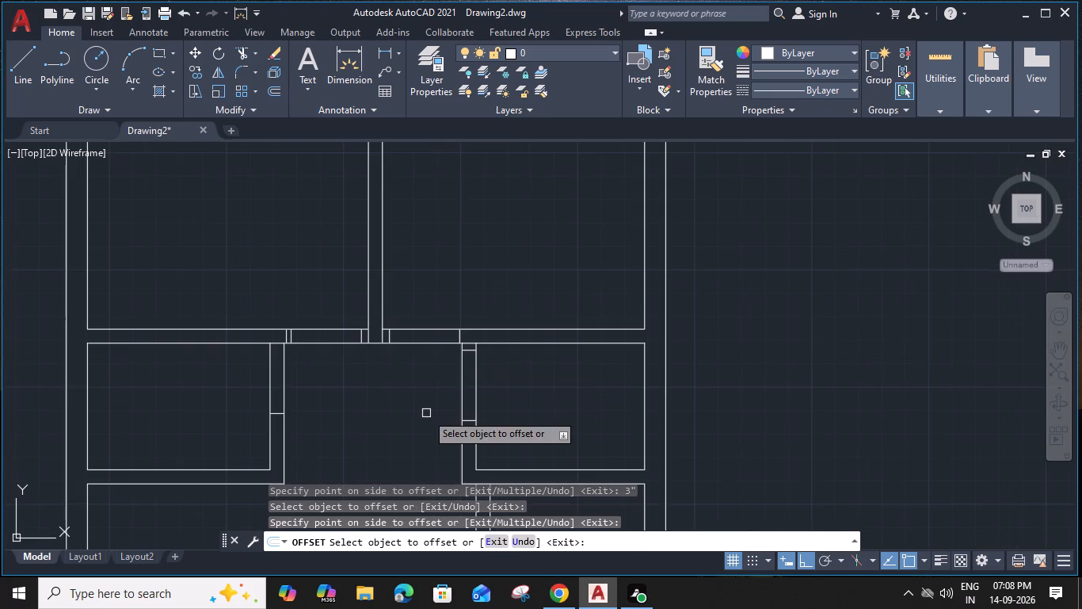
pyautogui.moveTo(429, 407); pyautogui.dragTo(474, 328, button='middle')
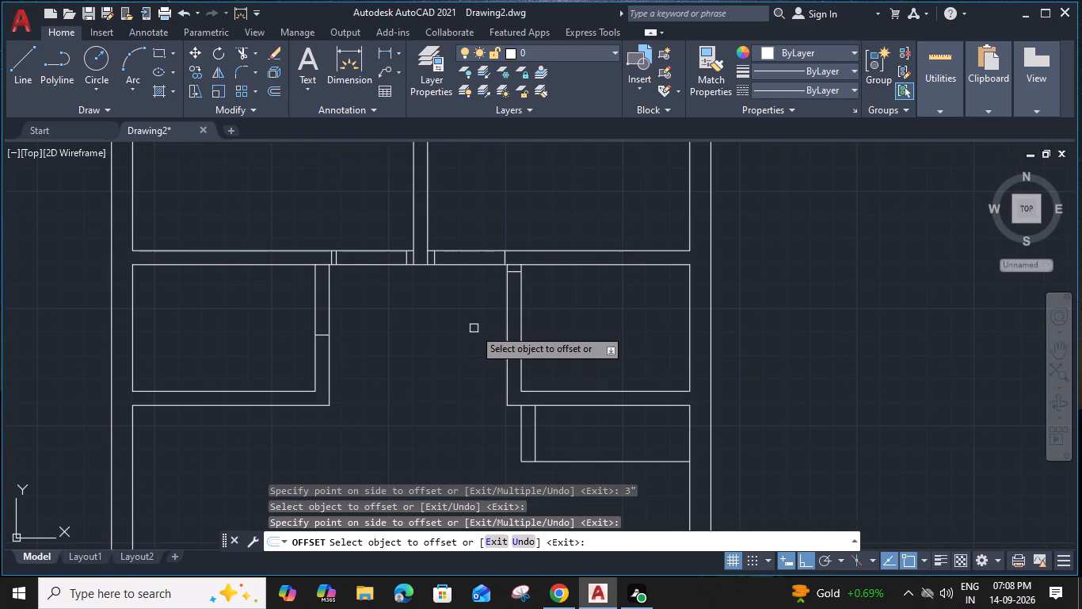
pyautogui.scroll(2, 333, 315)
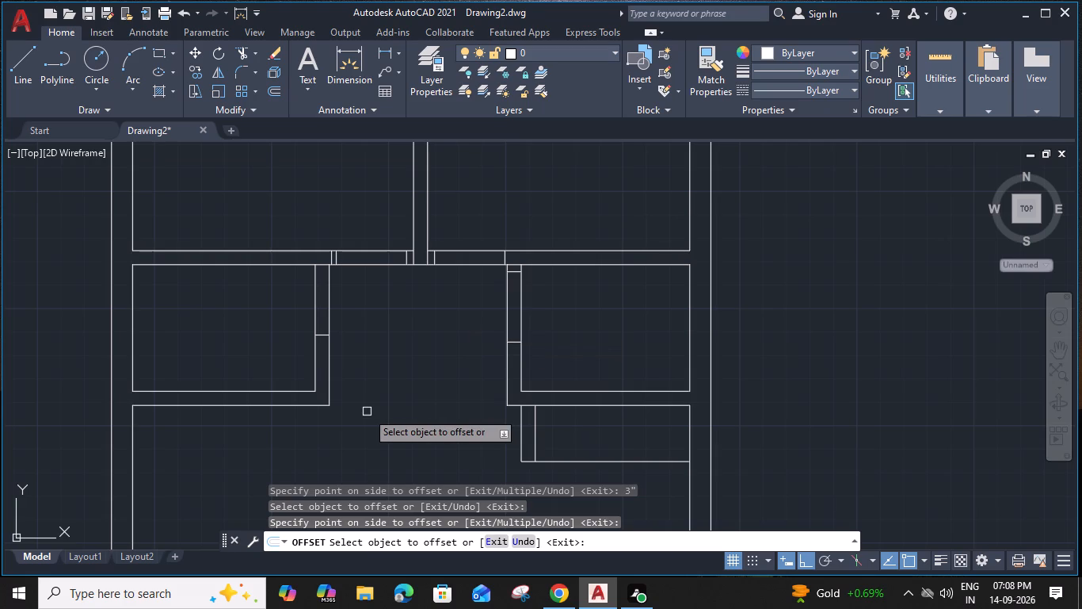
pyautogui.click(308, 191)
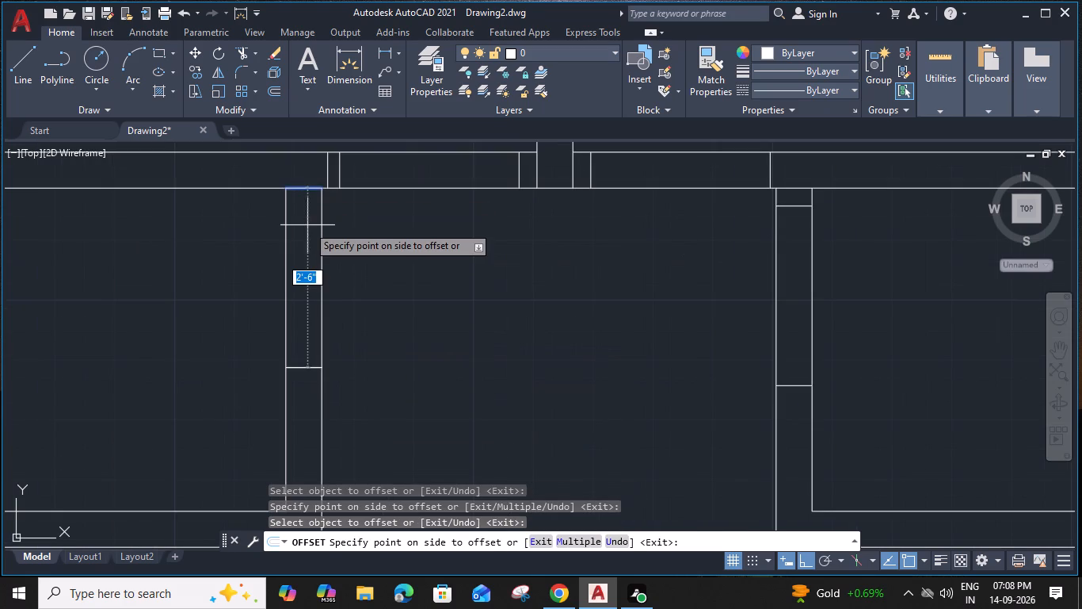
pyautogui.press('3')
pyautogui.hotkey('shift', '"')
pyautogui.press('Return')
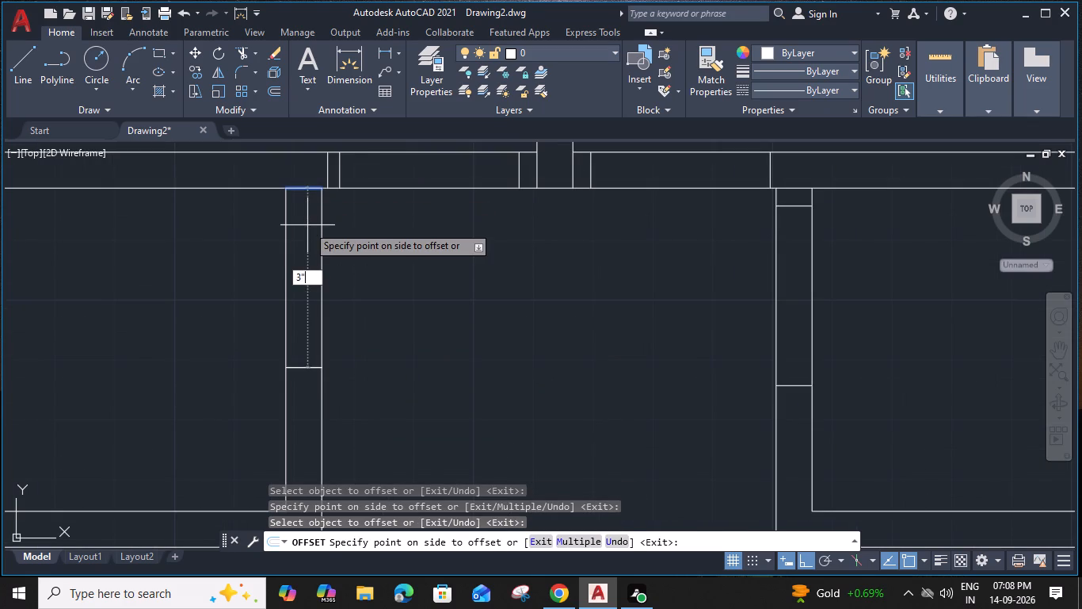
pyautogui.click(307, 209)
pyautogui.click(308, 279)
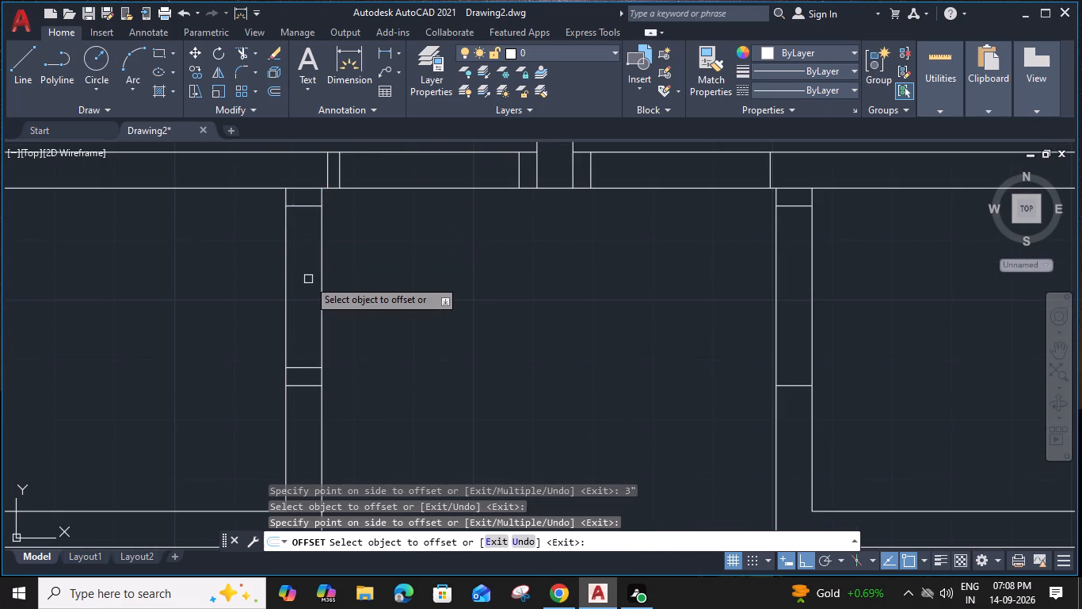
# In the horizontal wall left of the staircase, offset the corner junction line 3" left, and that line a further 3' left.
pyautogui.scroll(-3, 308, 279)
pyautogui.moveTo(378, 370); pyautogui.dragTo(387, 270, button='middle')
pyautogui.moveTo(392, 353); pyautogui.dragTo(438, 213, button='middle')
pyautogui.scroll(2, 418, 299)
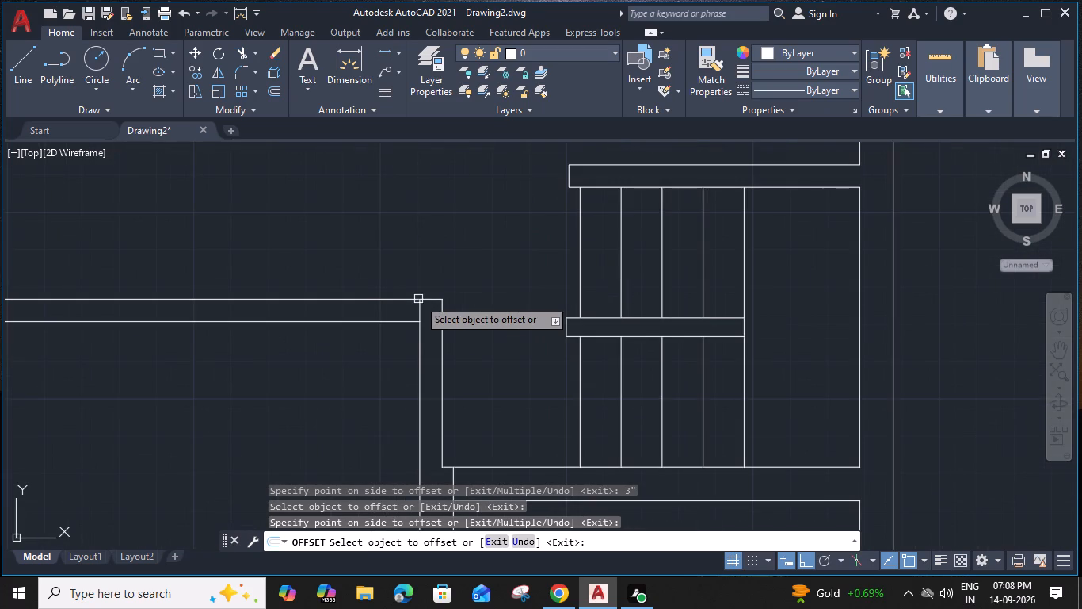
pyautogui.click(419, 308)
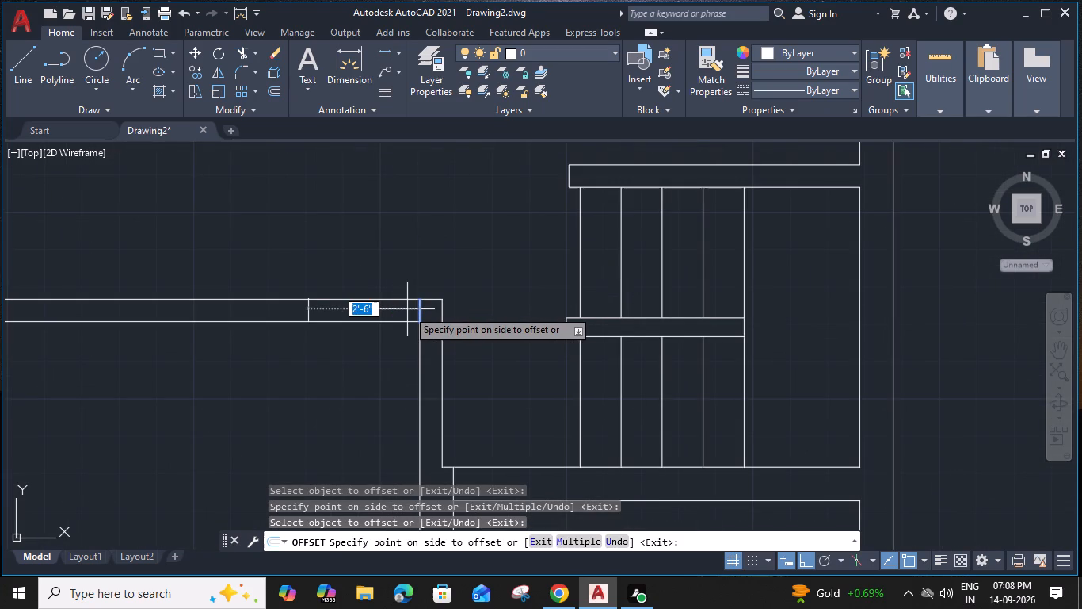
pyautogui.press('3')
pyautogui.hotkey('shift', '"')
pyautogui.press('Return')
pyautogui.click(408, 309)
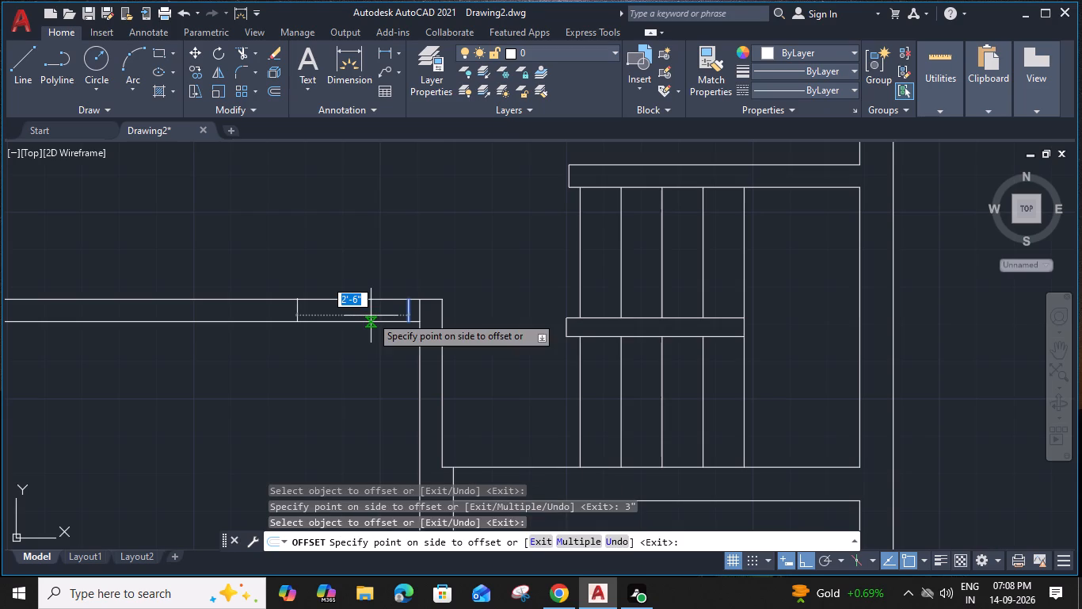
pyautogui.write("3'")
pyautogui.press('Return')
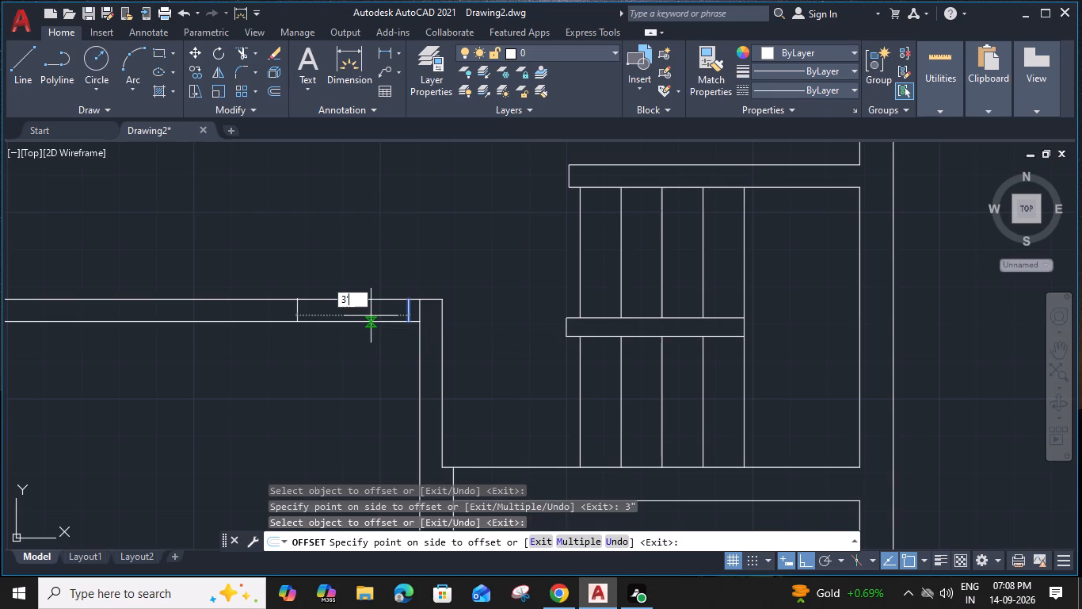
# Offset the junction line at the left end of the wall below the staircase 3' to the right.
pyautogui.scroll(-3, 371, 316)
pyautogui.scroll(3, 405, 357)
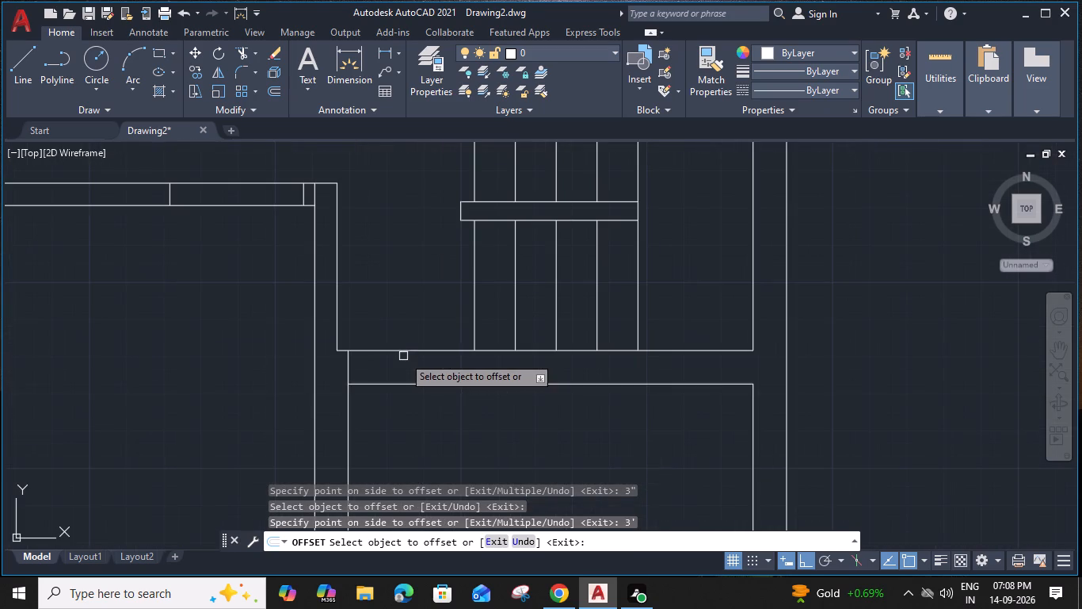
pyautogui.click(350, 370)
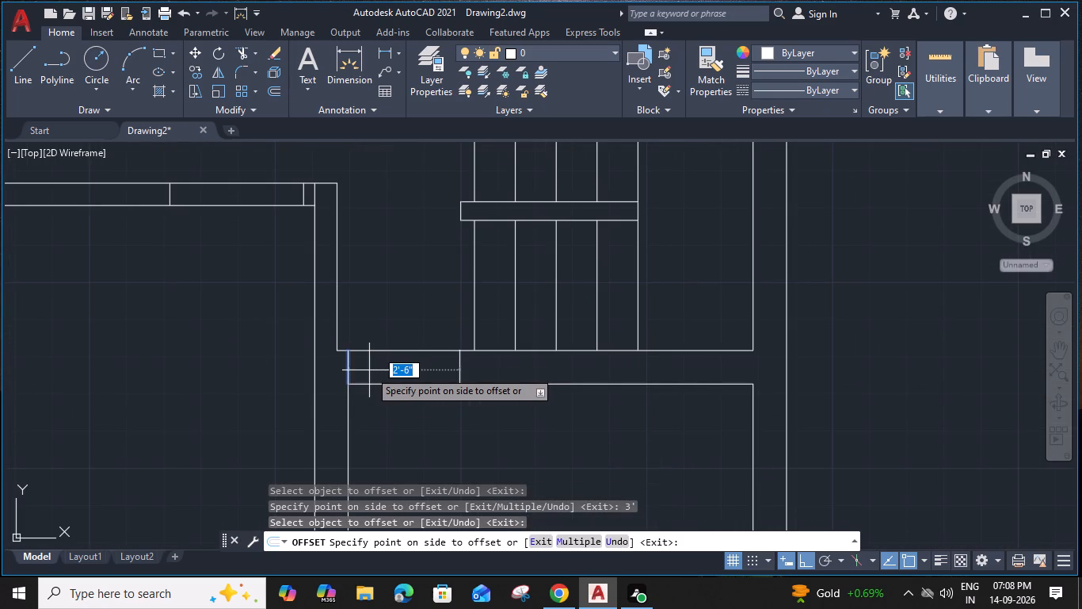
pyautogui.write("3'")
pyautogui.press('Return')
pyautogui.press('Escape')
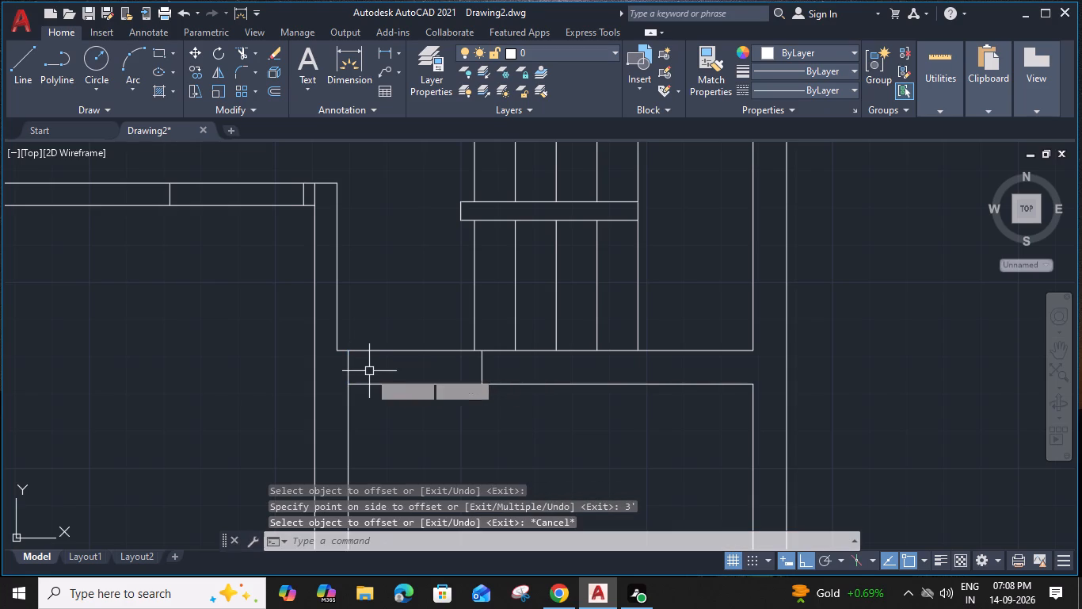
# Trim out the 3' openings in the walls below and left of the staircase, removing the junction lines at their corners.
pyautogui.write('tr')
pyautogui.press('space')
pyautogui.click(421, 333)
pyautogui.click(438, 416)
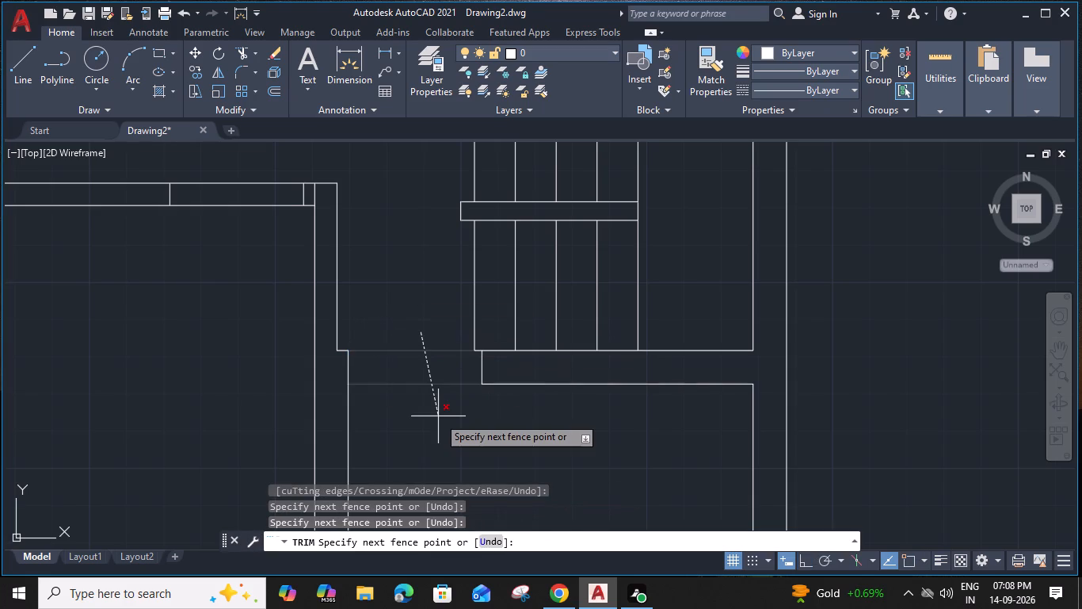
pyautogui.moveTo(403, 343); pyautogui.dragTo(549, 467, button='middle')
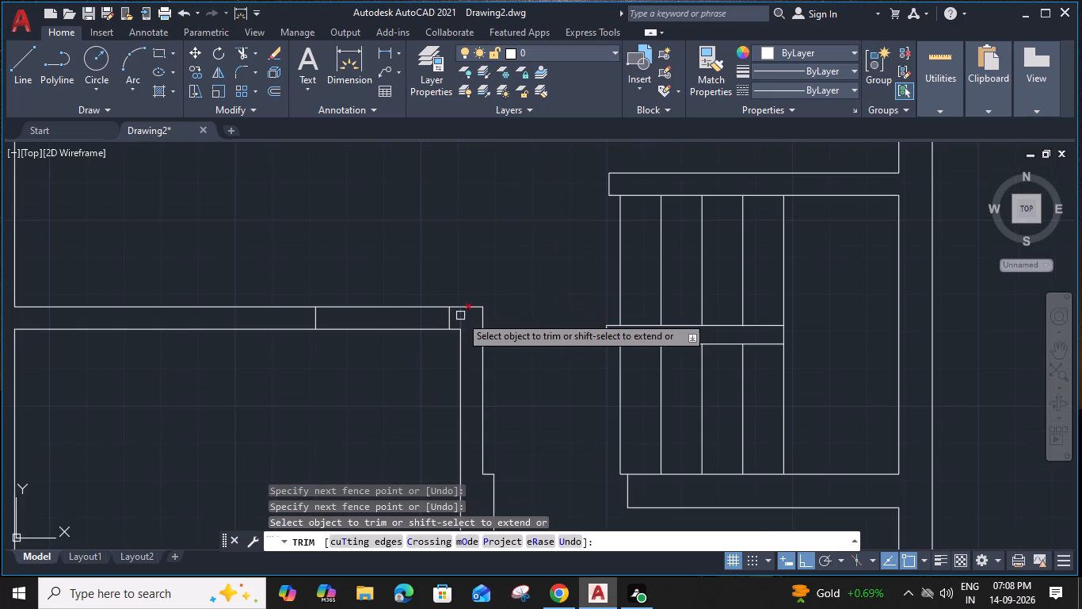
pyautogui.click(460, 316)
pyautogui.click(383, 285)
pyautogui.click(368, 360)
# Trim out the 2'6" opening in the right vertical partition and remove the junction line at its top.
pyautogui.scroll(-3, 377, 289)
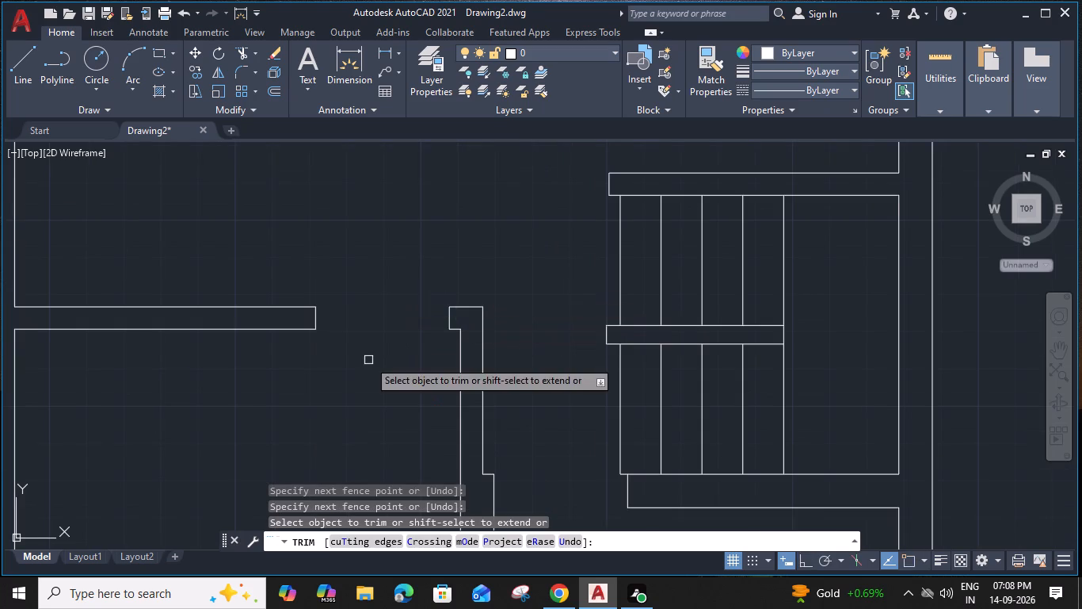
pyautogui.moveTo(379, 269); pyautogui.dragTo(382, 425, button='middle')
pyautogui.scroll(3, 406, 322)
pyautogui.moveTo(491, 286); pyautogui.dragTo(478, 417, button='middle')
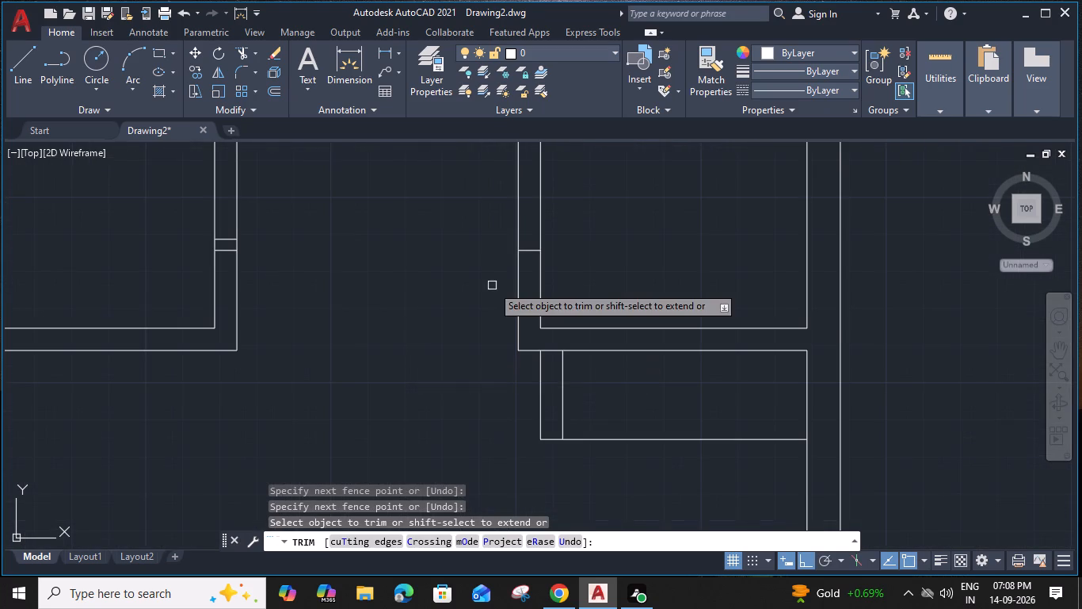
pyautogui.click(495, 321)
pyautogui.click(535, 326)
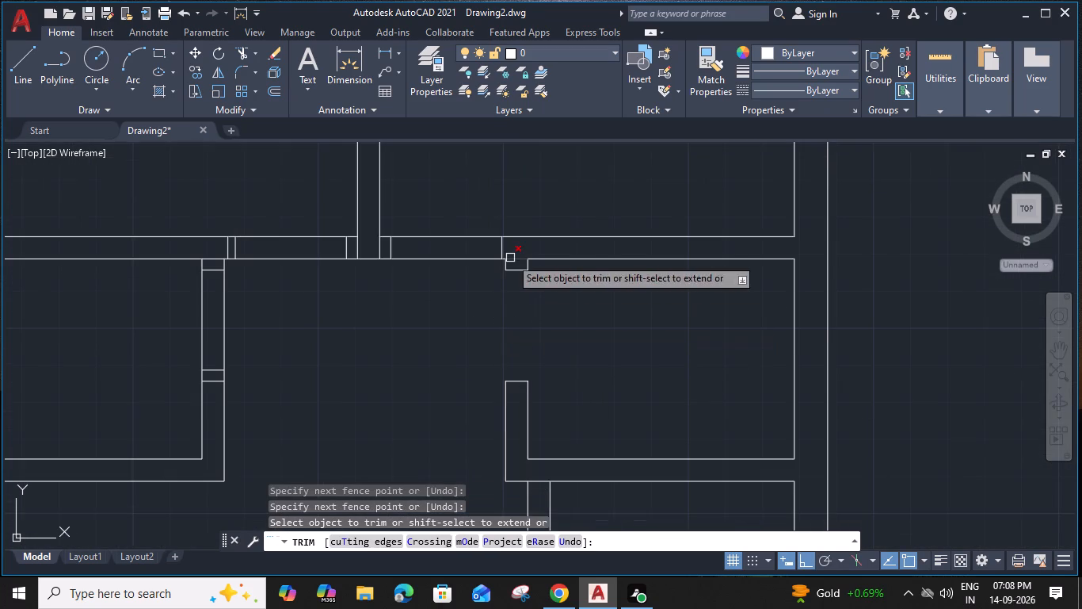
pyautogui.click(520, 262)
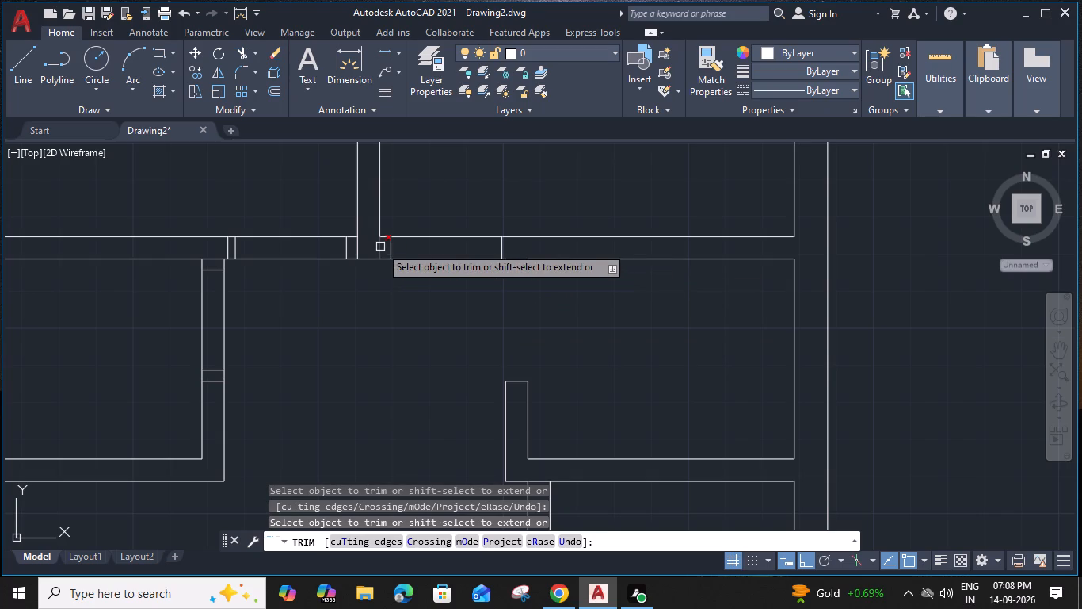
# Trim away both junction lines beneath the upper partition and cut the 2'6" opening to its right in the horizontal wall.
pyautogui.click(380, 247)
pyautogui.click(359, 248)
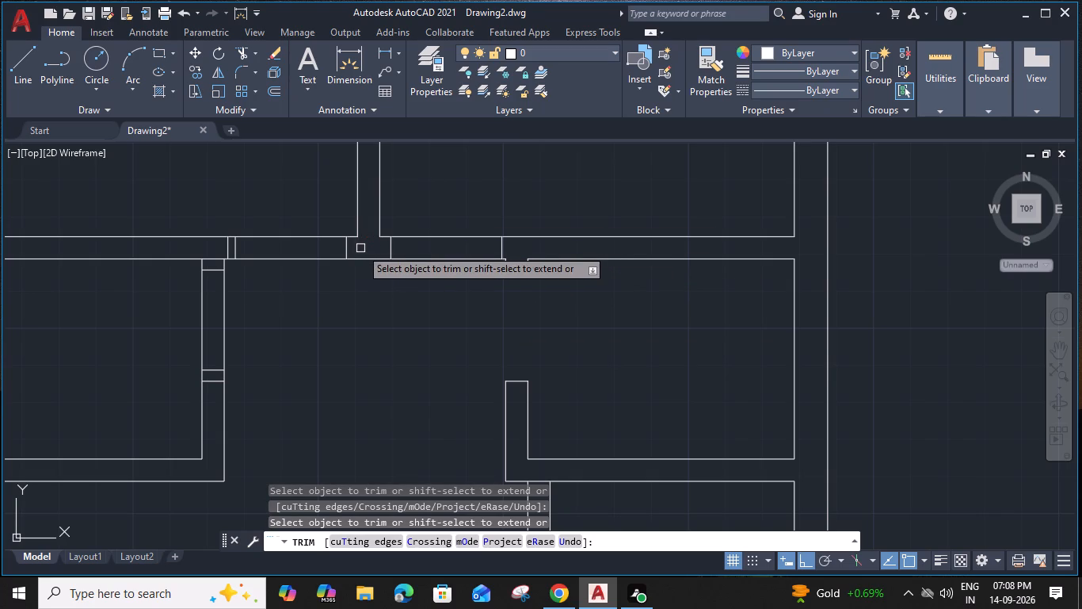
pyautogui.click(478, 217)
pyautogui.click(450, 297)
# Remove the leftover 2'8" line and trim out the 2'6" opening left of the upper partition in the horizontal wall.
pyautogui.moveTo(284, 322); pyautogui.dragTo(380, 323, button='middle')
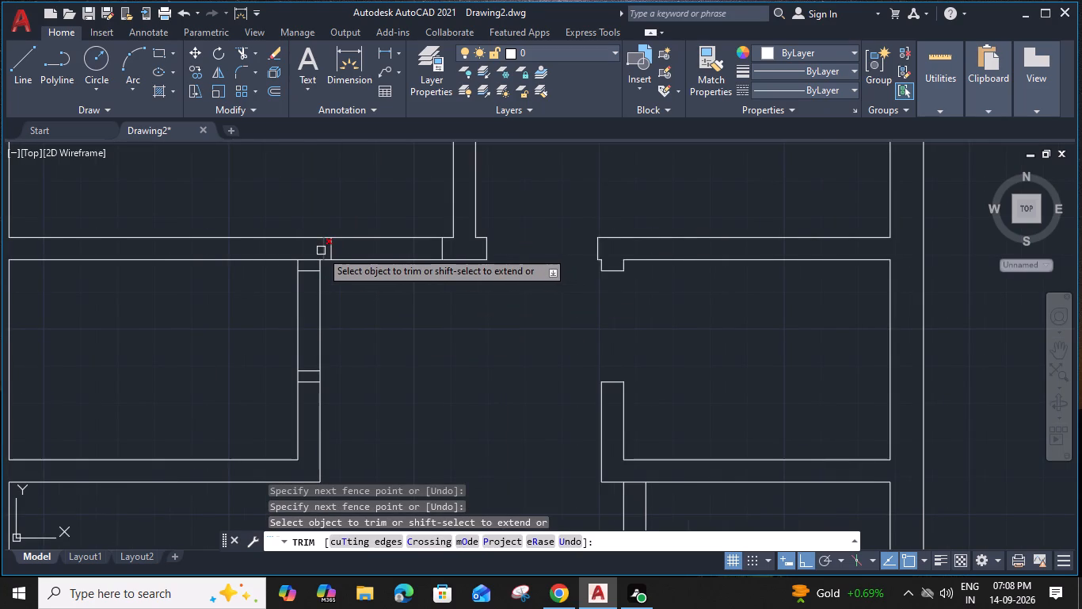
pyautogui.click(321, 251)
pyautogui.click(393, 205)
pyautogui.click(368, 305)
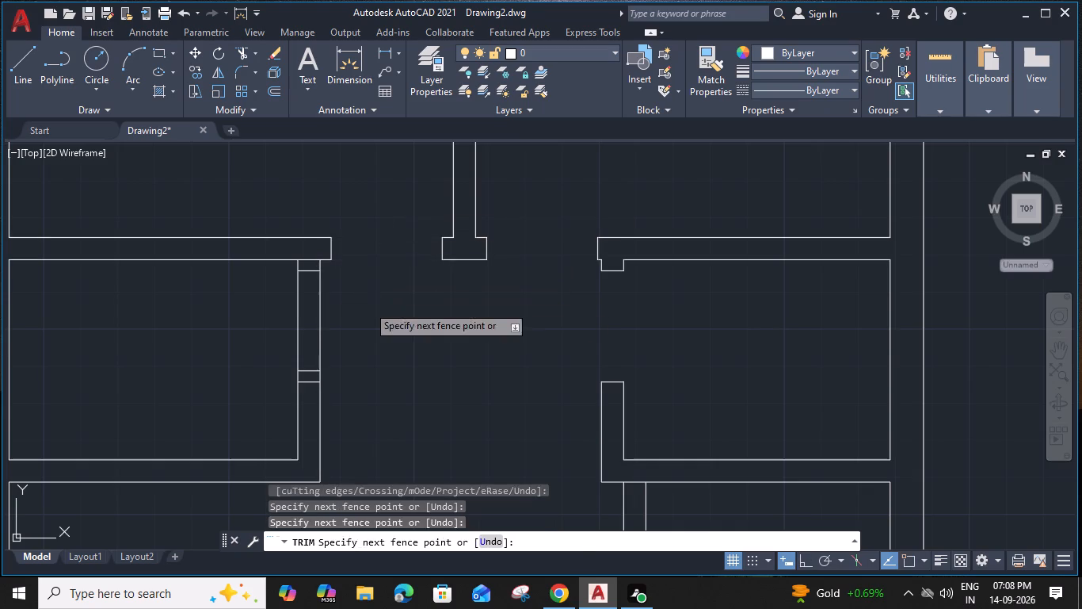
# Trim out the 2'6" opening in the left vertical partition, removing the junction line at its top and the leftover end at its bottom.
pyautogui.scroll(1, 307, 282)
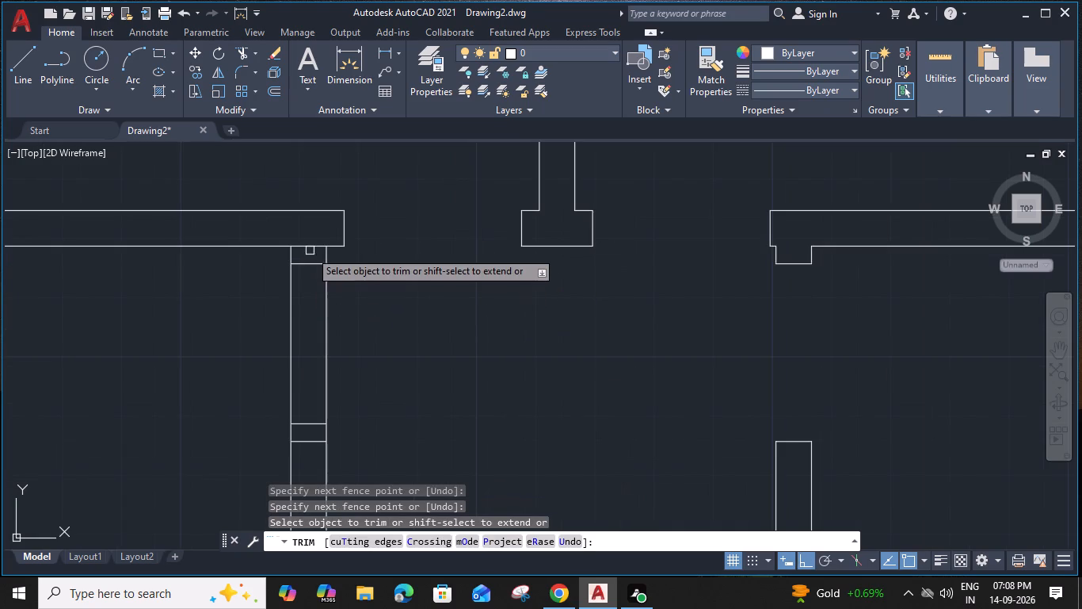
pyautogui.click(314, 243)
pyautogui.click(289, 330)
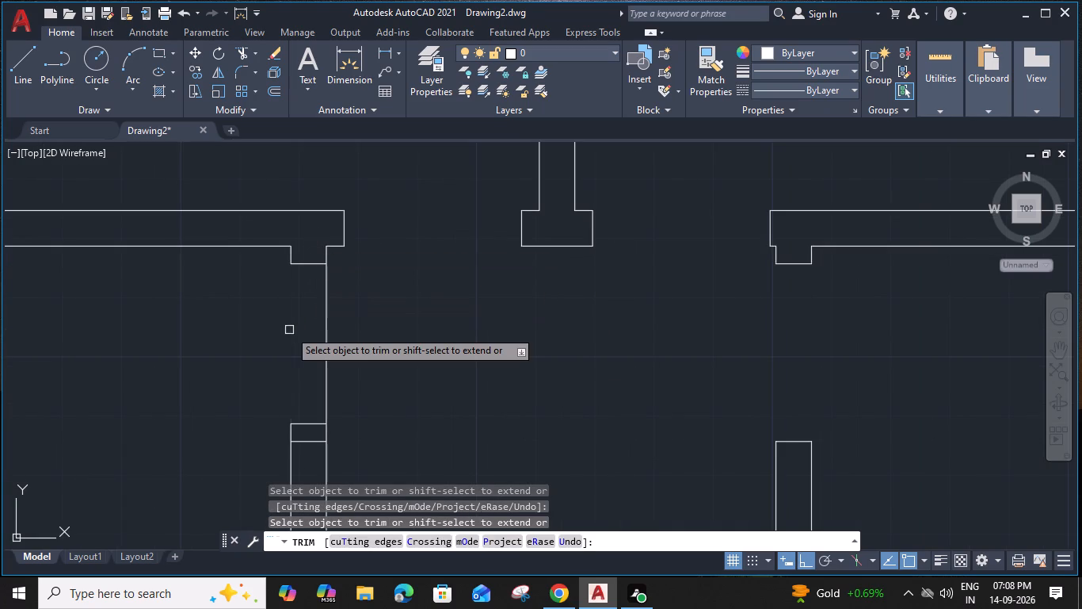
pyautogui.click(326, 339)
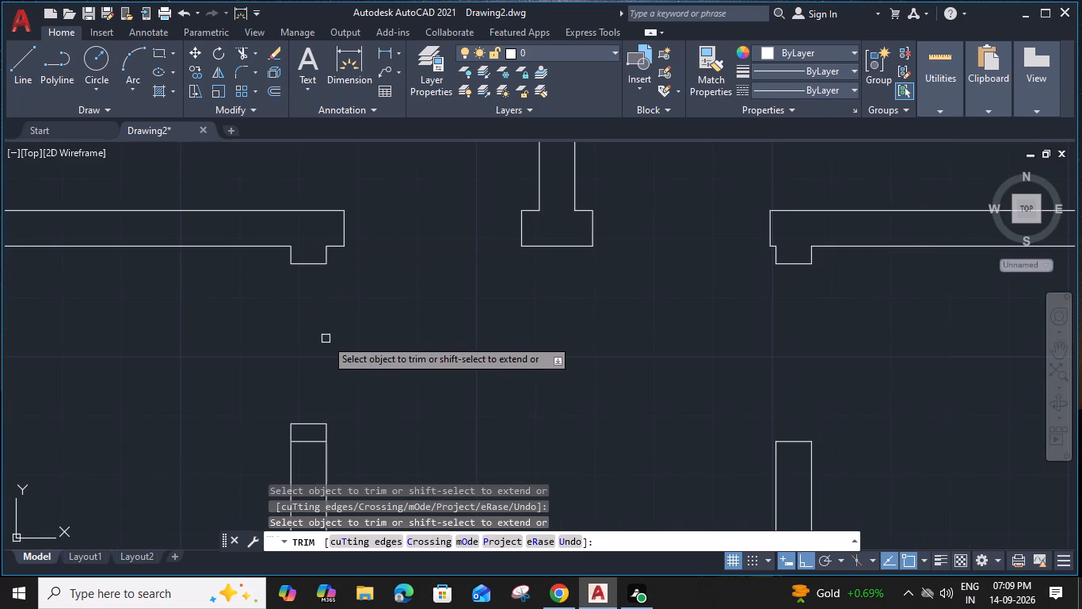
pyautogui.moveTo(326, 339); pyautogui.dragTo(334, 305, button='middle')
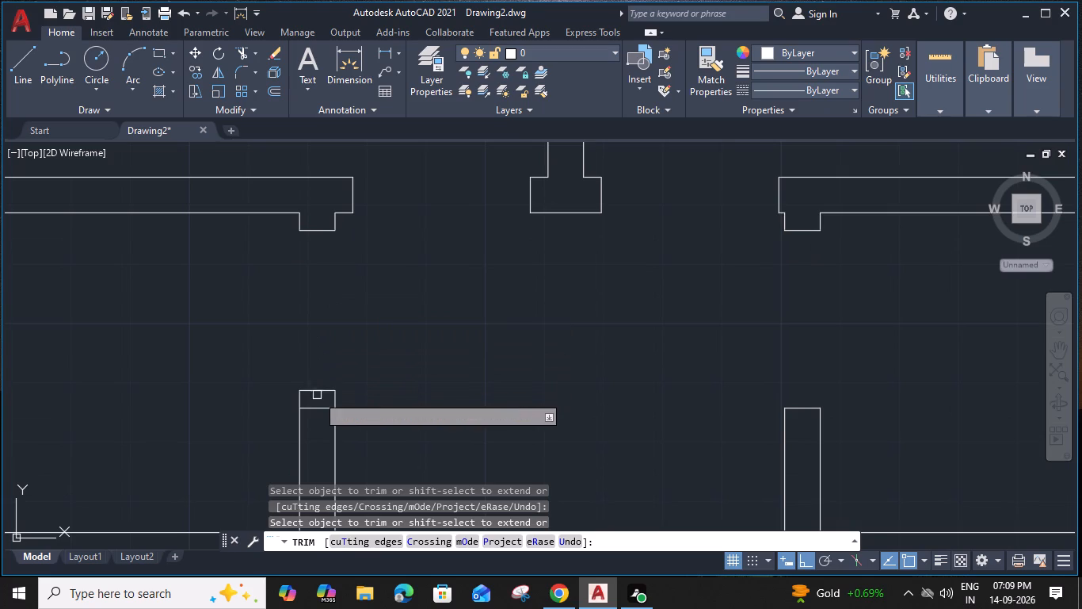
pyautogui.click(317, 395)
pyautogui.click(311, 387)
pyautogui.click(299, 391)
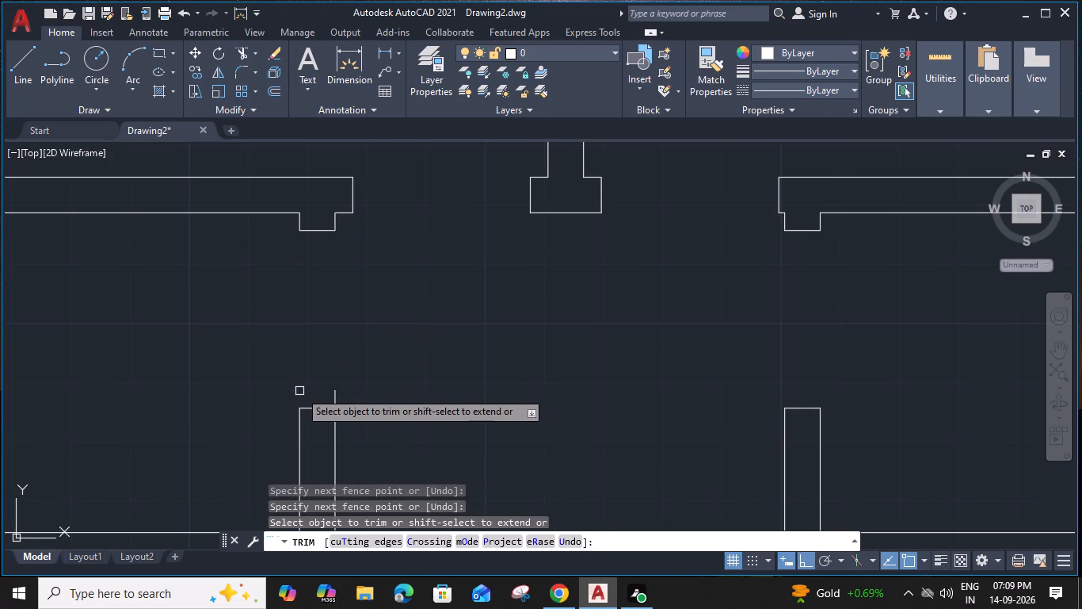
pyautogui.click(333, 390)
pyautogui.press('Escape')
# Insert the Door - Imperial block from the architectural tool palette at the opening left of the upper partition.
pyautogui.scroll(-2, 338, 386)
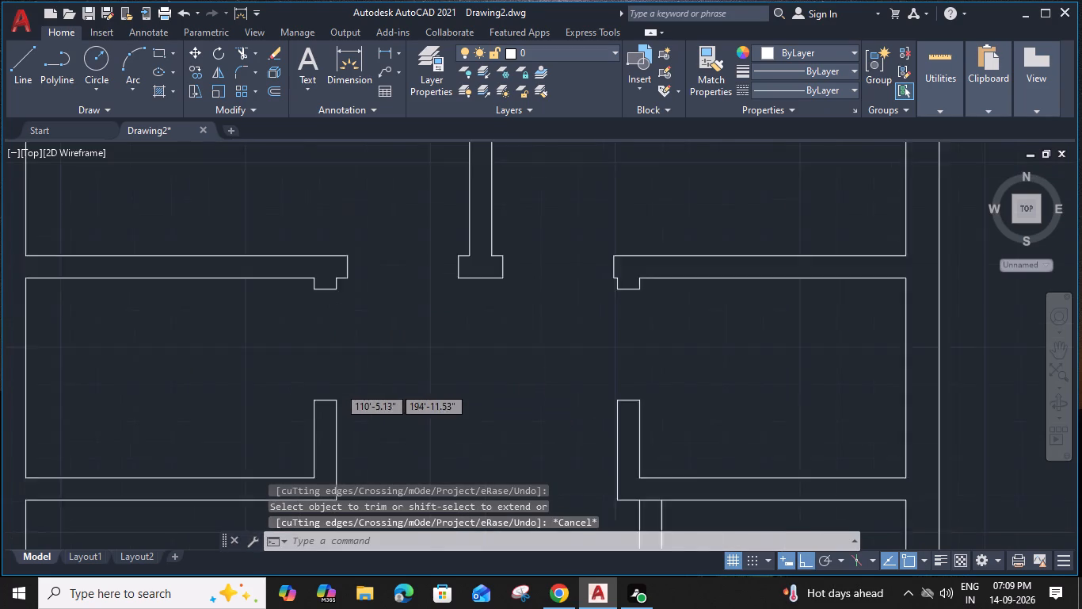
pyautogui.moveTo(408, 358); pyautogui.dragTo(396, 361, button='middle')
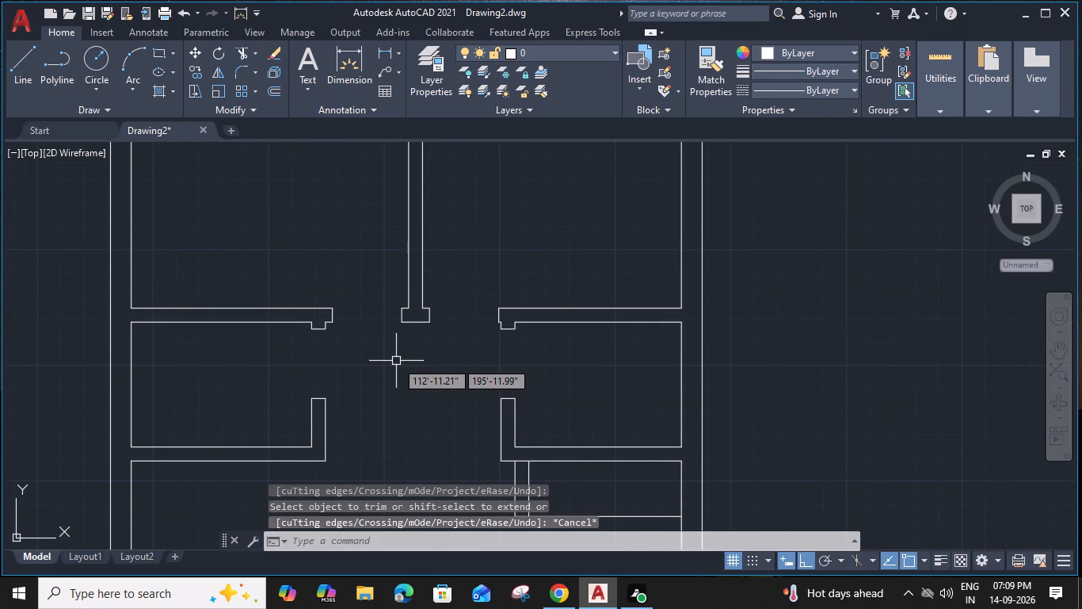
pyautogui.hotkey('ctrl', '3')
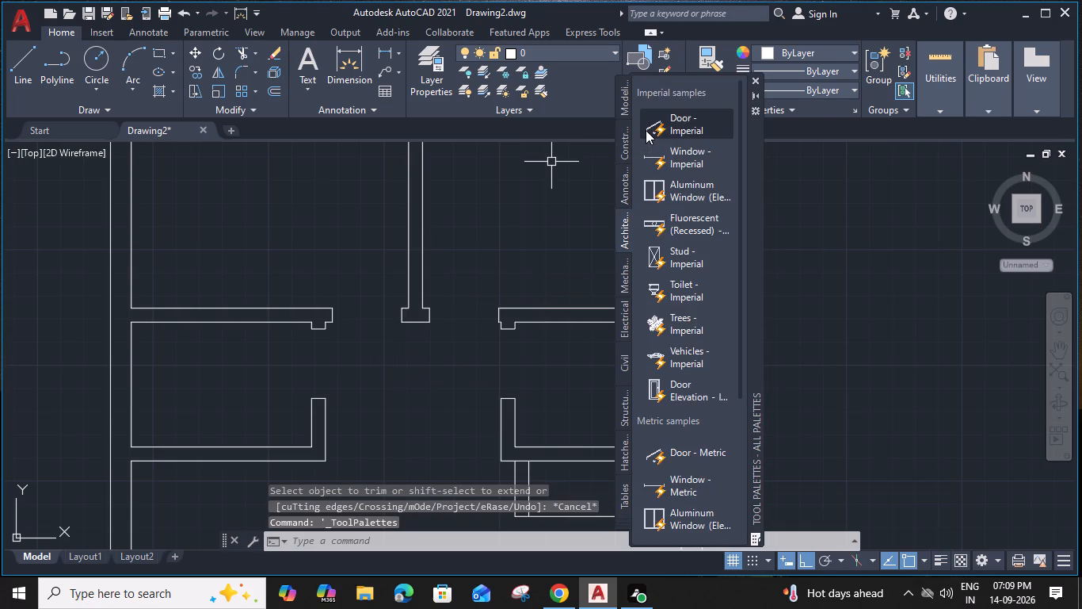
pyautogui.moveTo(646, 130); pyautogui.dragTo(335, 322)
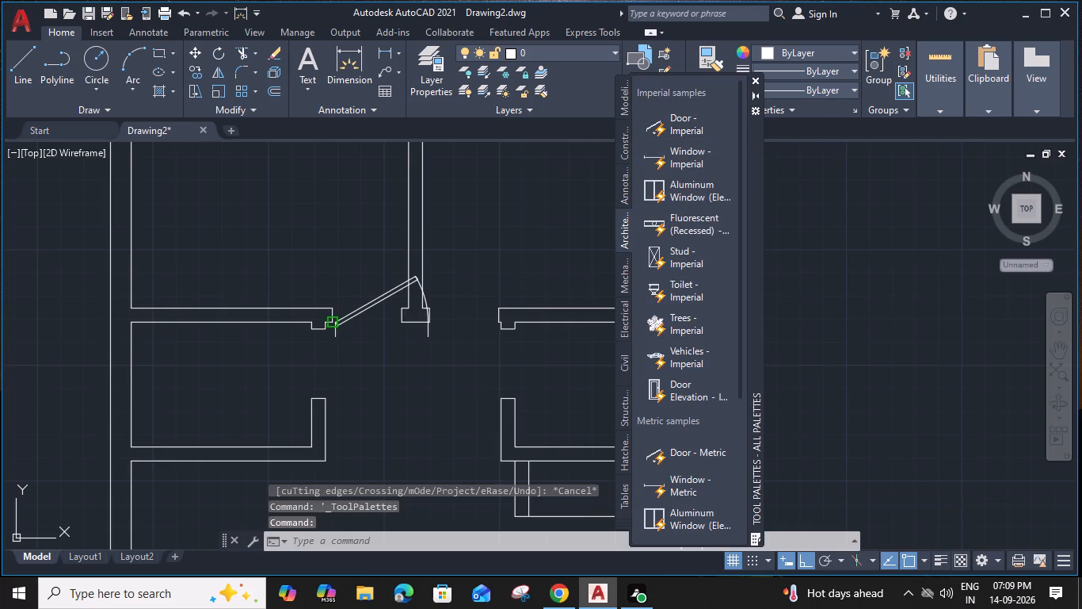
pyautogui.moveTo(335, 322); pyautogui.dragTo(332, 314)
pyautogui.press('Escape')
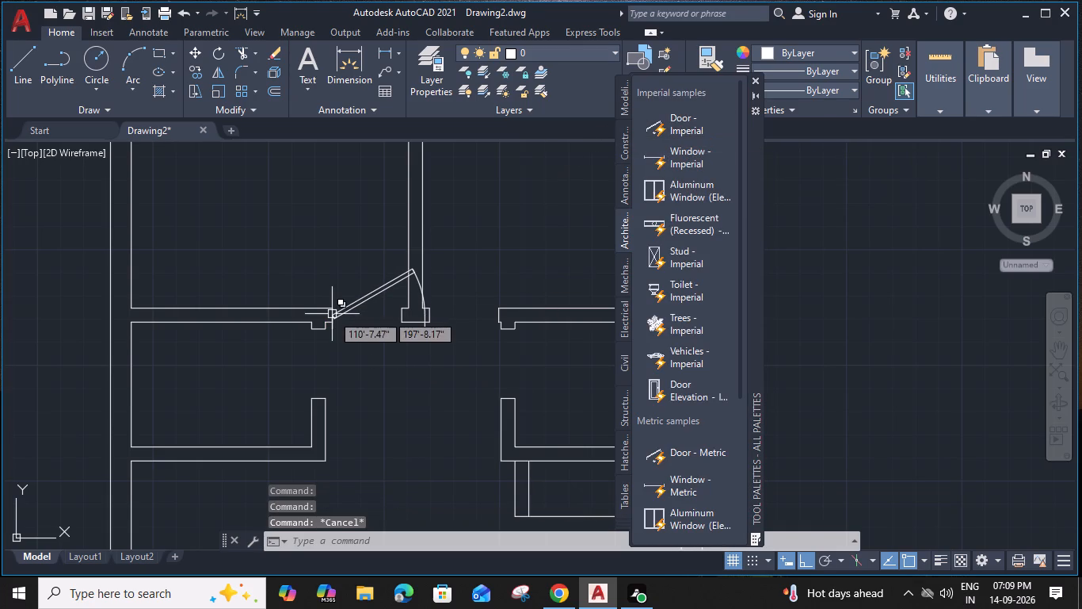
pyautogui.click(762, 81)
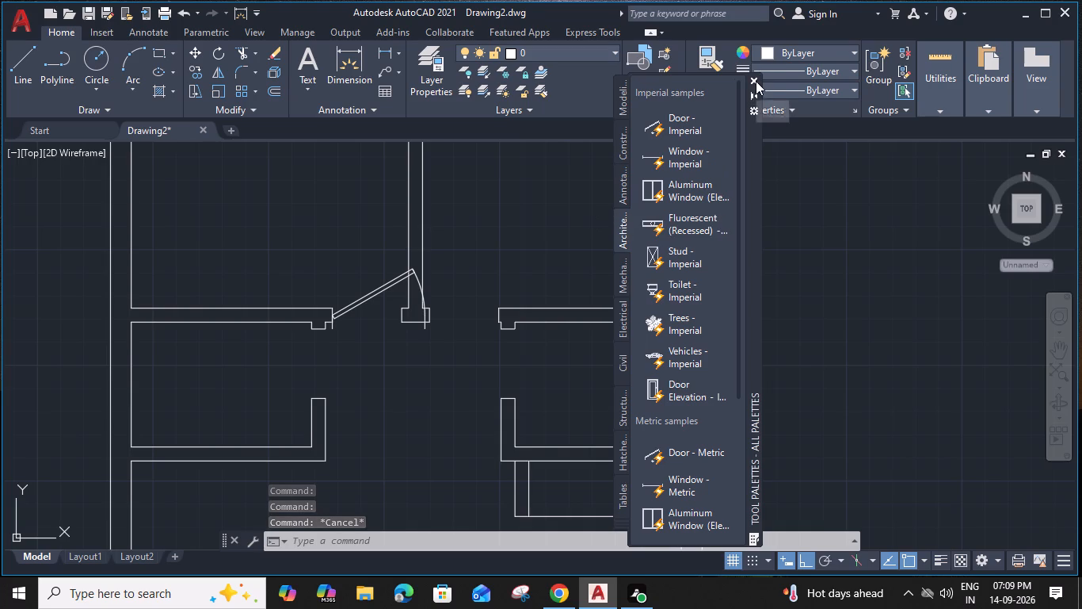
pyautogui.click(756, 79)
# Flip the door's hinge side and move its lower hinge corner onto the lower left corner of the upper partition's wall stub.
pyautogui.click(358, 302)
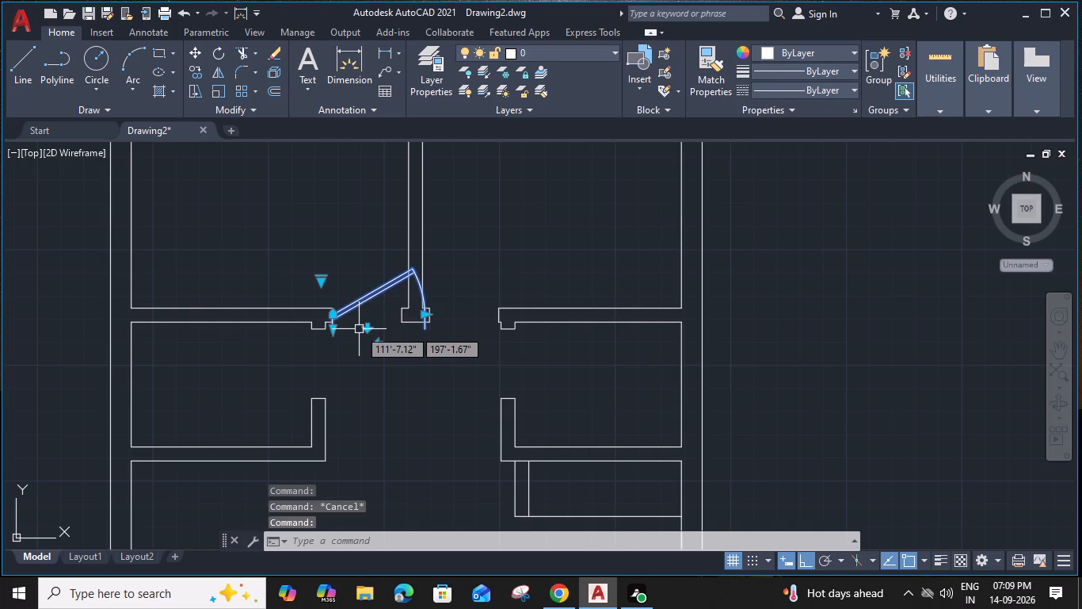
pyautogui.scroll(1, 356, 324)
pyautogui.click(391, 354)
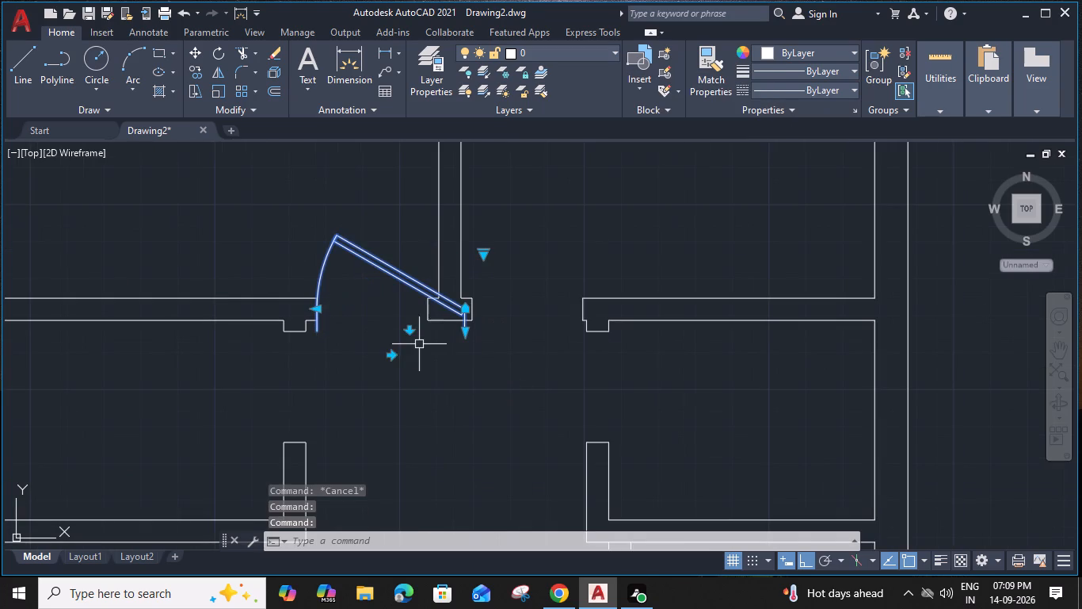
pyautogui.press('m')
pyautogui.press('space')
pyautogui.scroll(2, 464, 326)
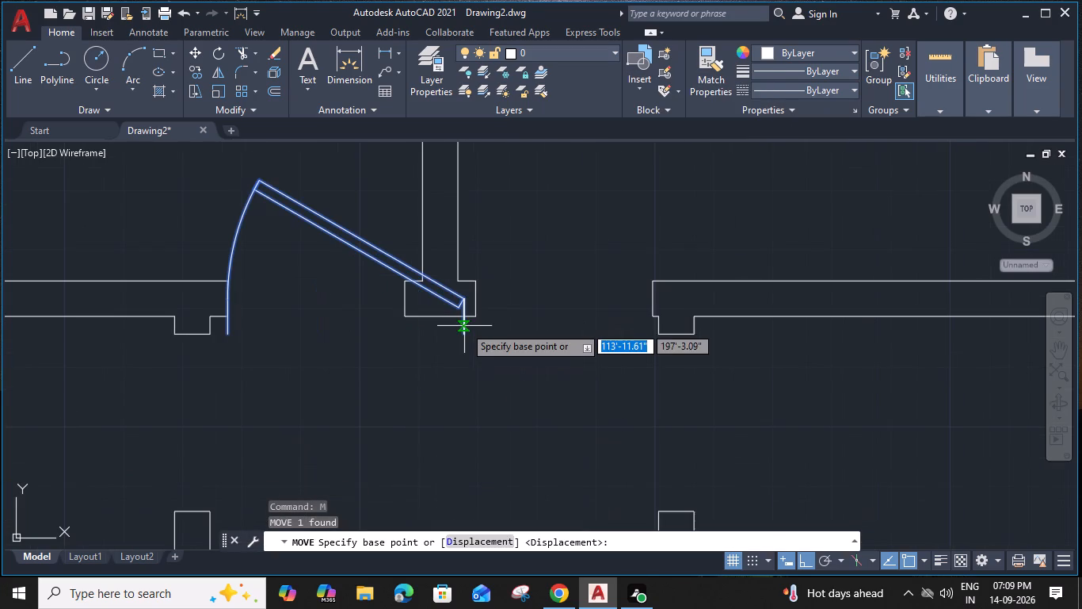
pyautogui.click(464, 334)
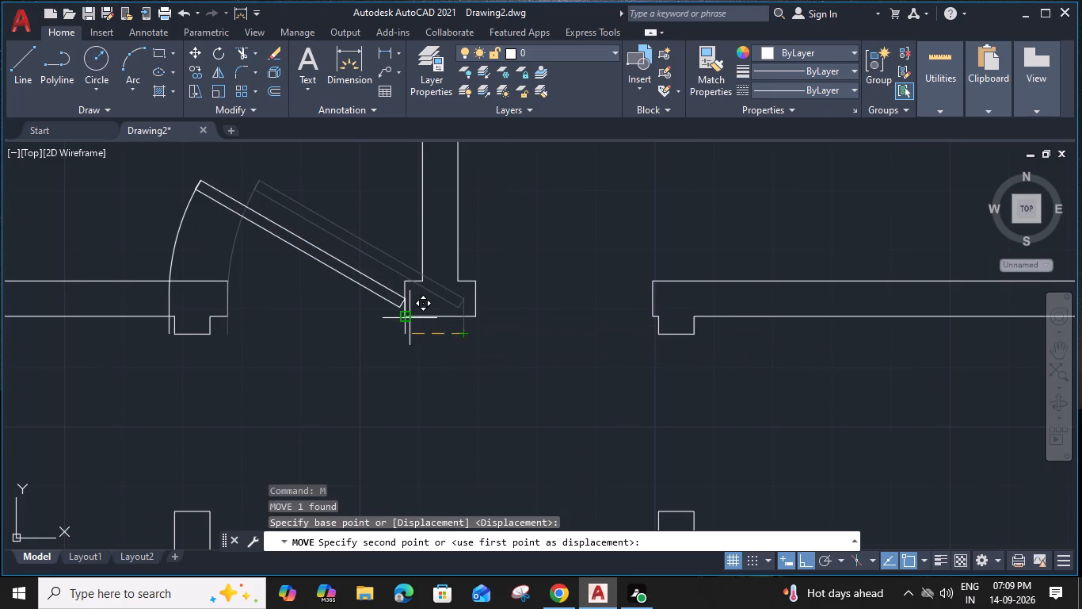
pyautogui.click(406, 316)
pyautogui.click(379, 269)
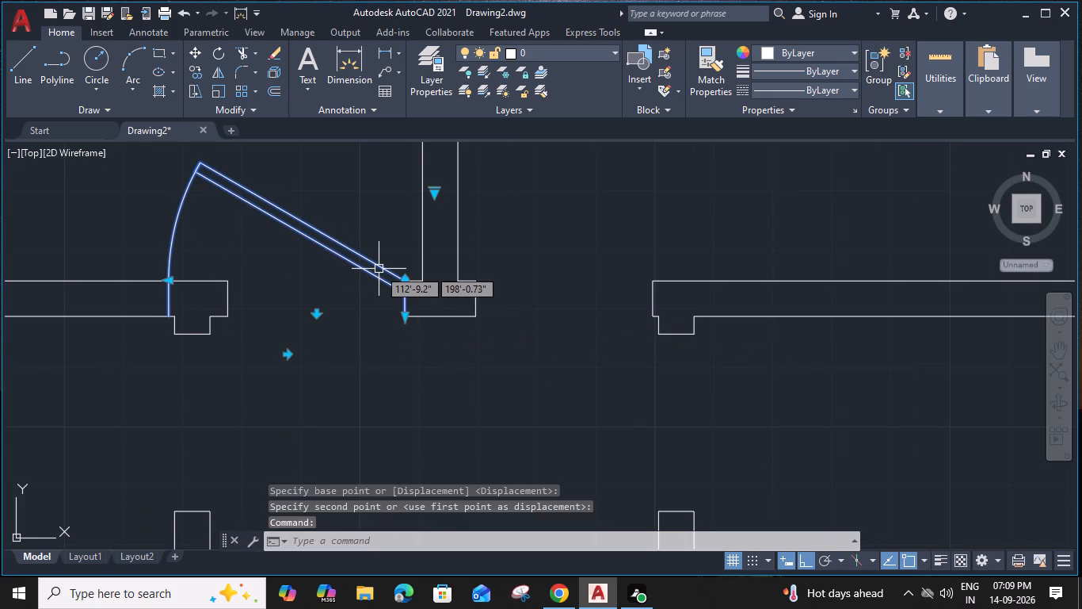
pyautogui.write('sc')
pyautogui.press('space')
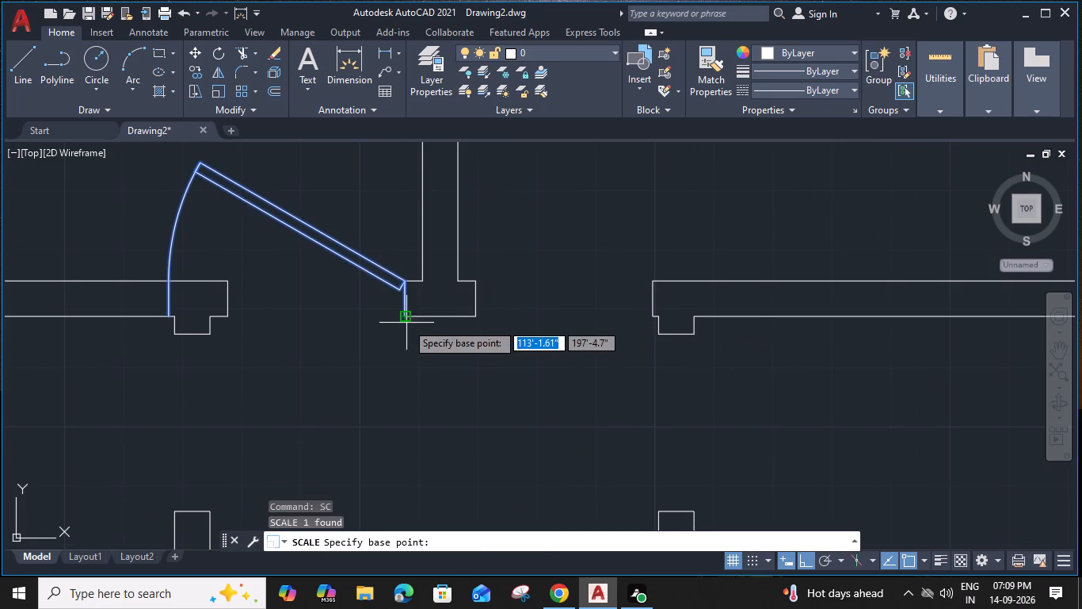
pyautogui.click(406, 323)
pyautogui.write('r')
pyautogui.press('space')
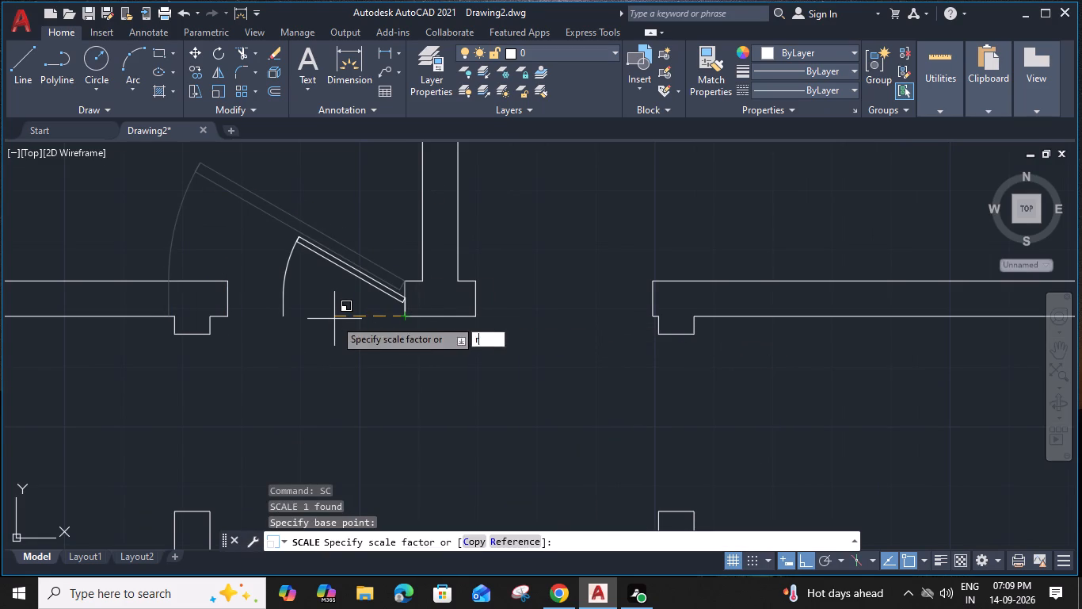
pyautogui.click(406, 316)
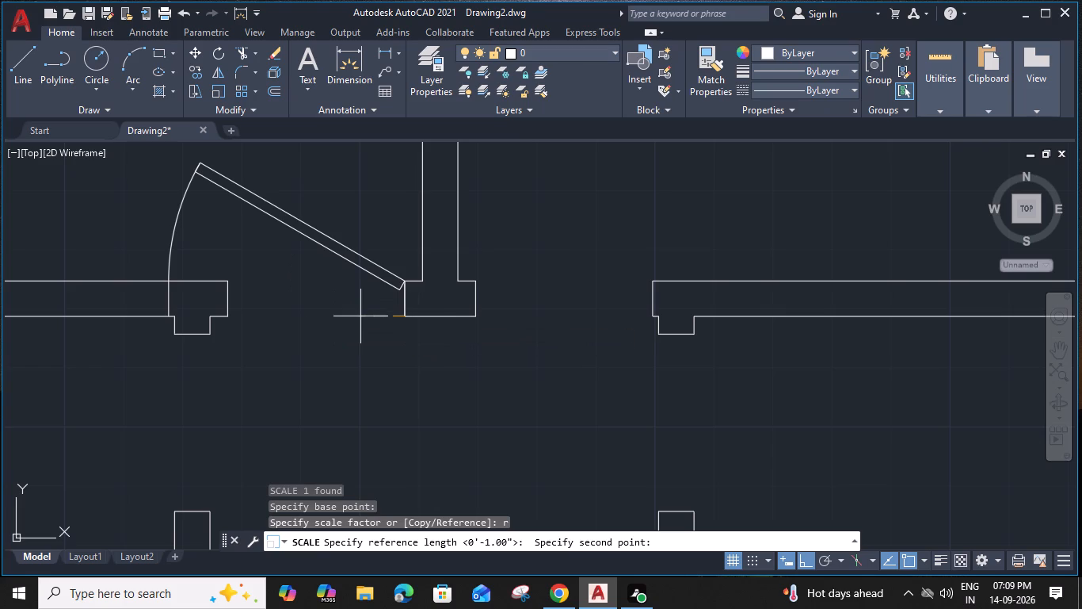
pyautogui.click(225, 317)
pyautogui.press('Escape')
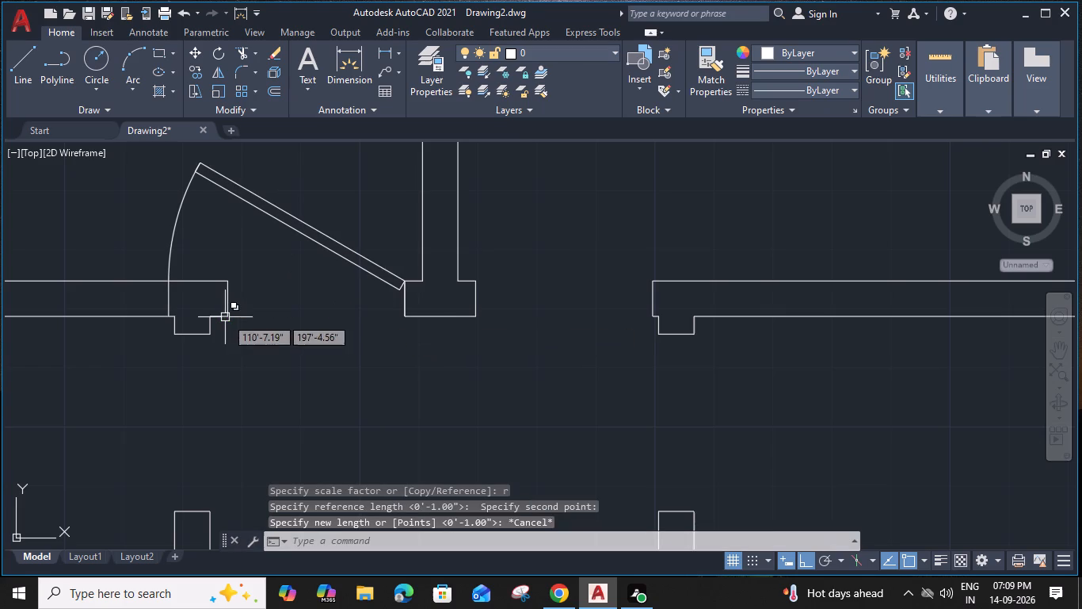
# Scale the door by reference about its lower hinge corner so its width fits the 2'6" opening.
pyautogui.moveTo(375, 247); pyautogui.dragTo(365, 254)
pyautogui.click(315, 299)
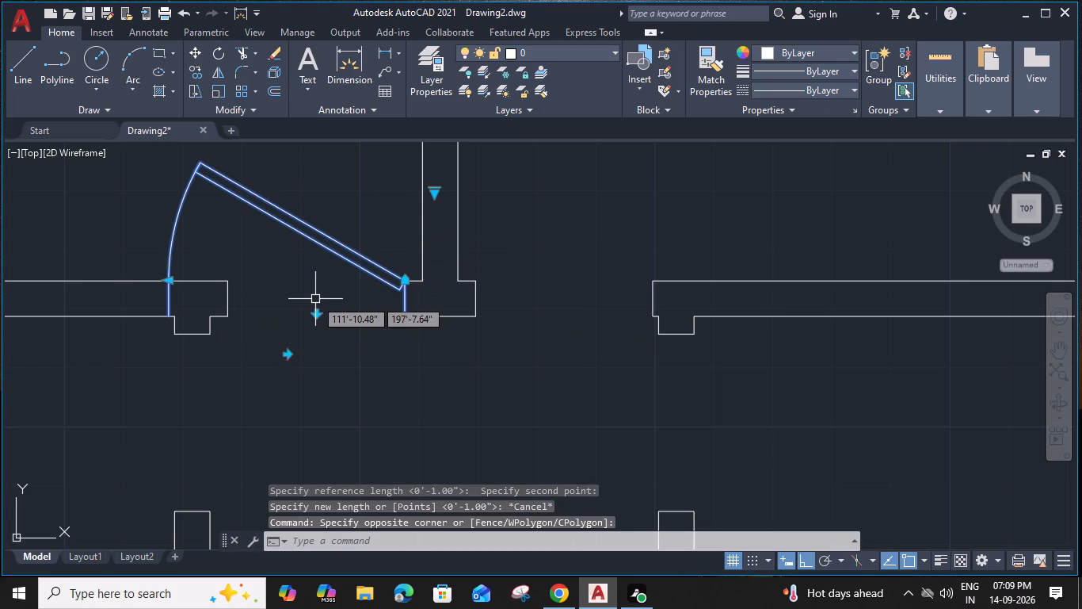
pyautogui.press('d')
pyautogui.press('BackSpace')
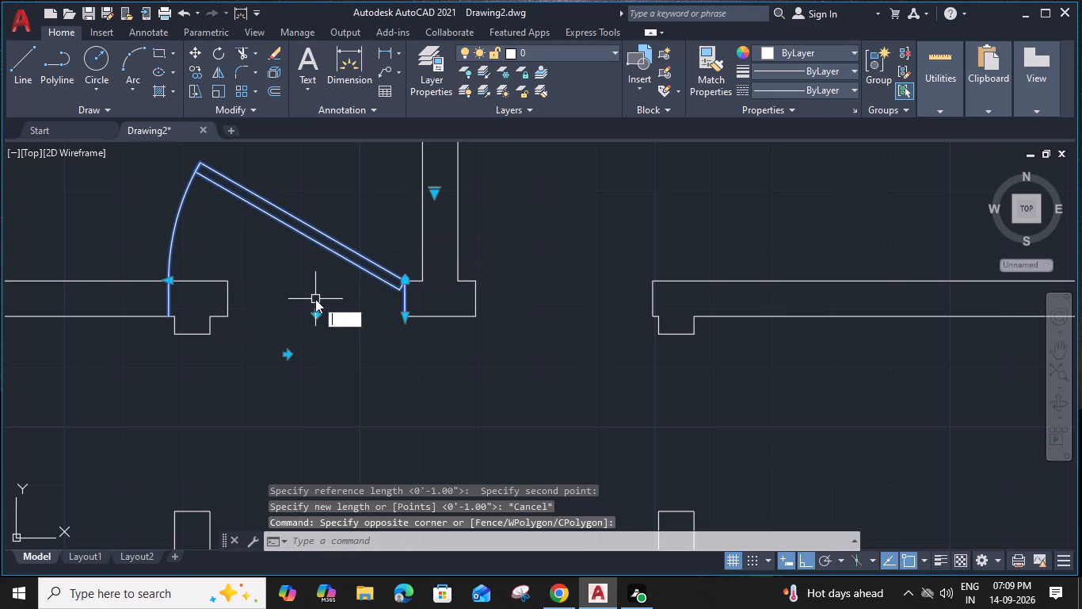
pyautogui.write('sc')
pyautogui.press('space')
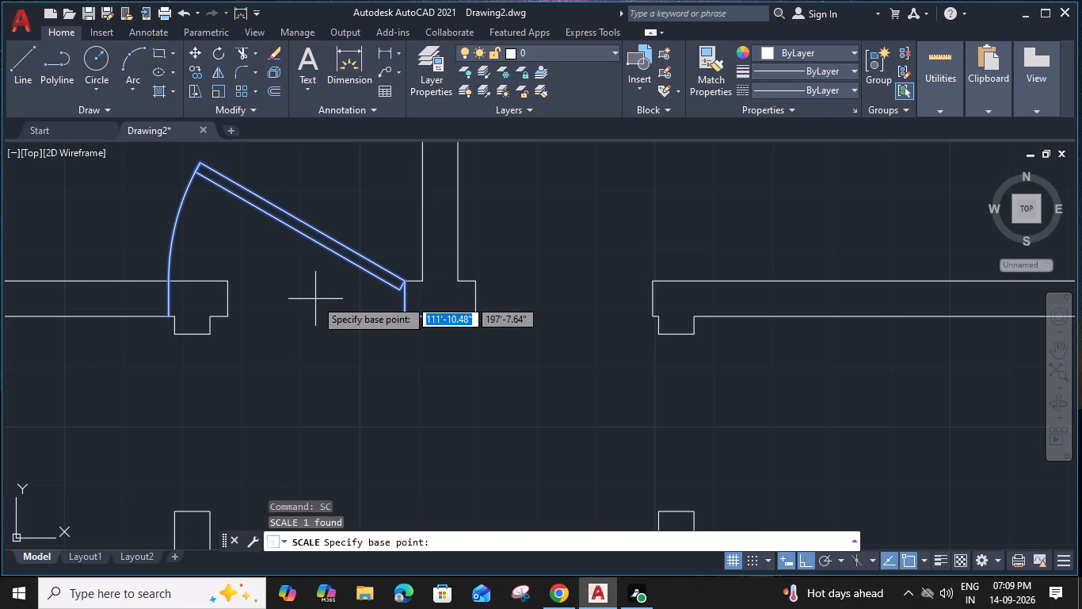
pyautogui.moveTo(402, 317); pyautogui.dragTo(394, 320)
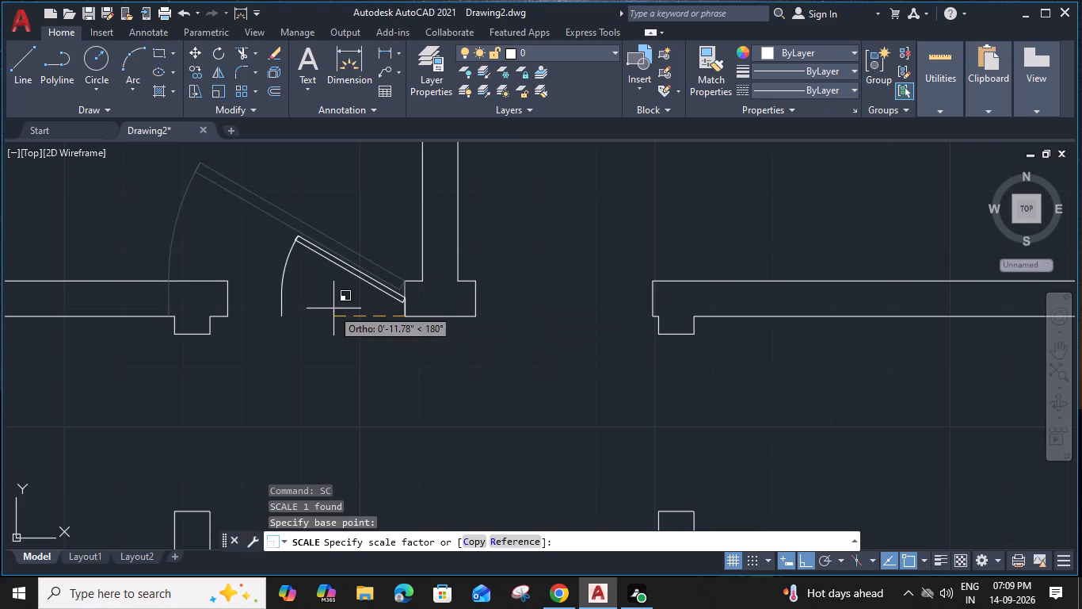
pyautogui.write('r')
pyautogui.press('space')
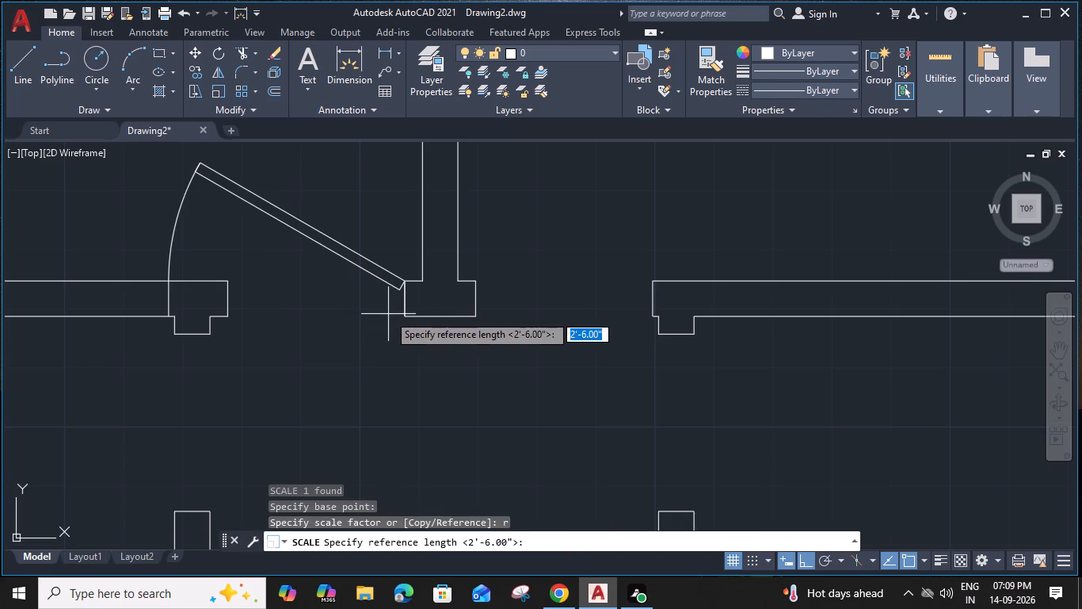
pyautogui.click(408, 316)
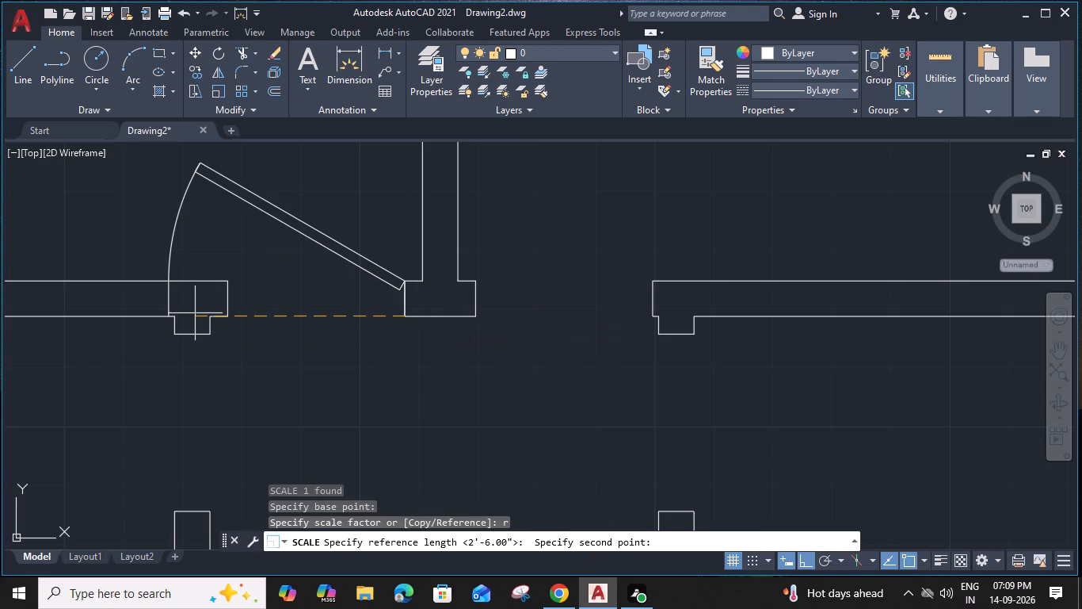
pyautogui.click(170, 316)
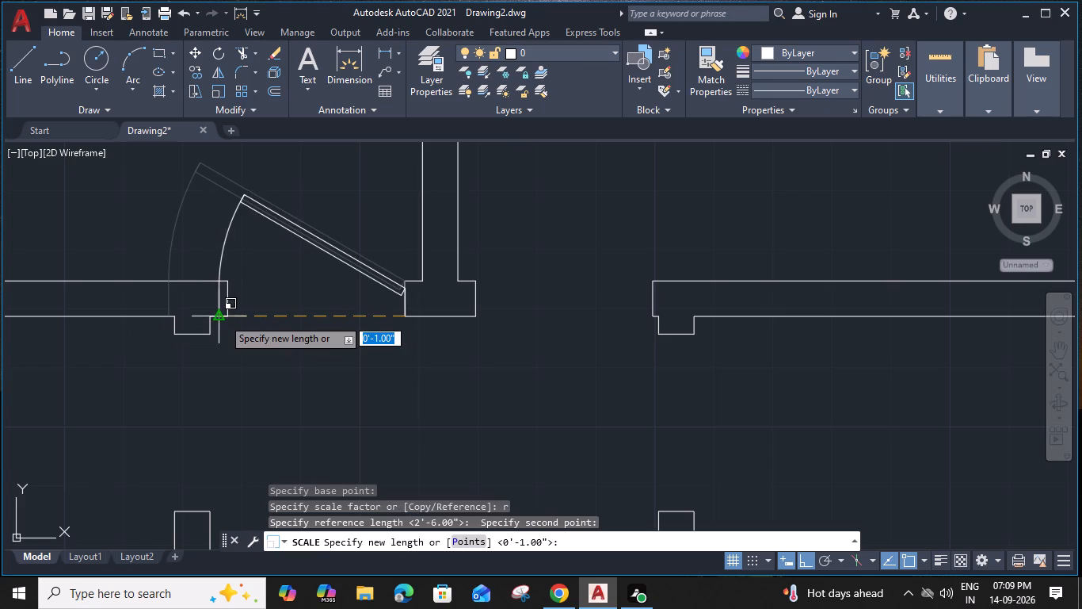
pyautogui.click(227, 318)
# Set the door's swing to Open 90º.
pyautogui.click(312, 244)
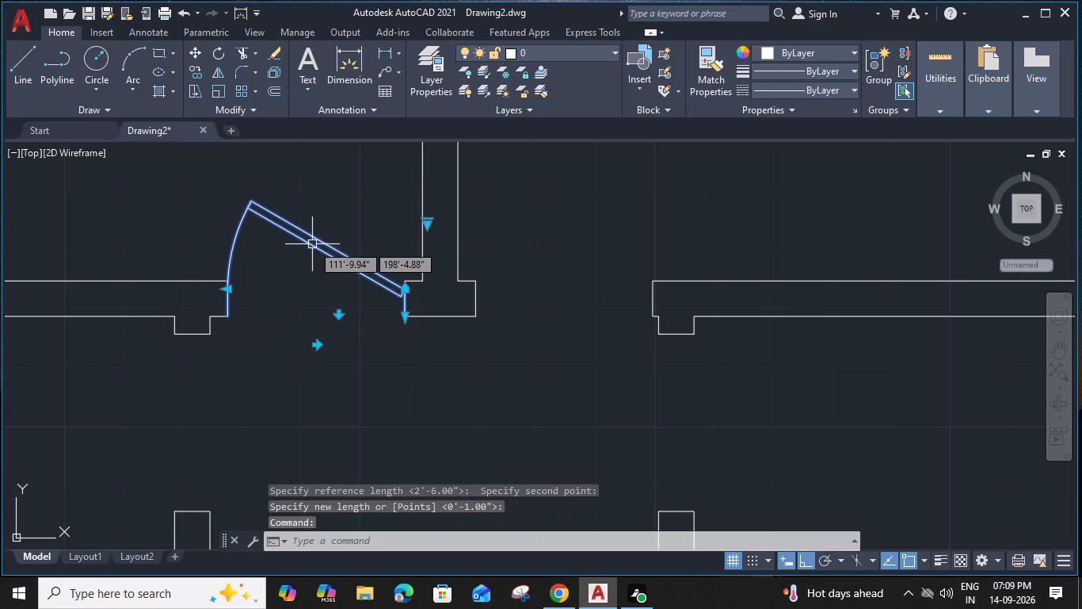
pyautogui.click(423, 224)
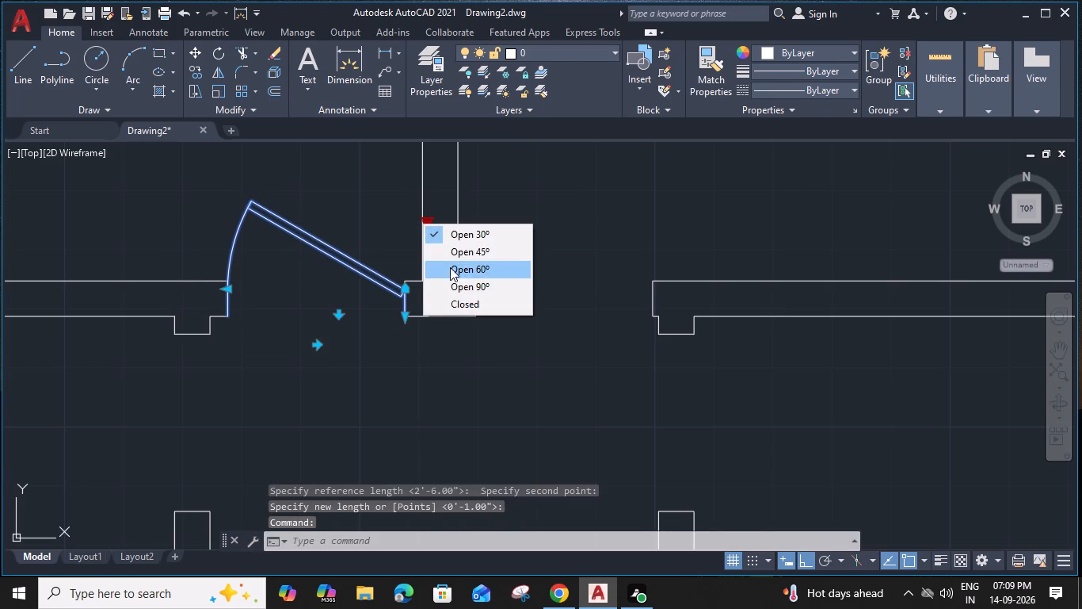
pyautogui.click(451, 282)
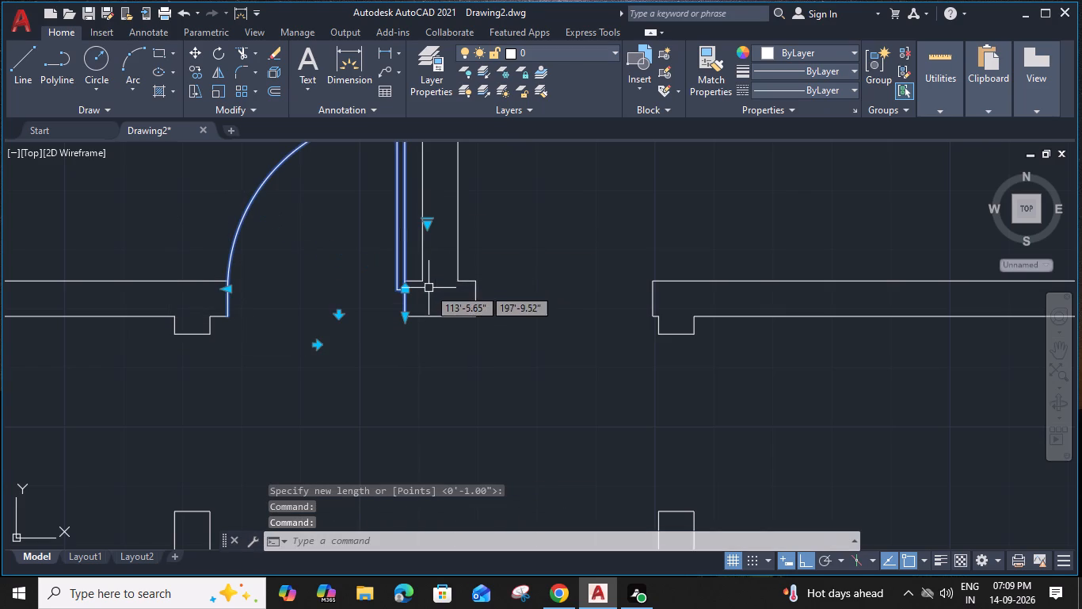
# Mirror the door about the upper partition's vertical centreline into the opening to its right, keeping the original door.
pyautogui.moveTo(429, 288); pyautogui.dragTo(387, 310, button='middle')
pyautogui.write('mi')
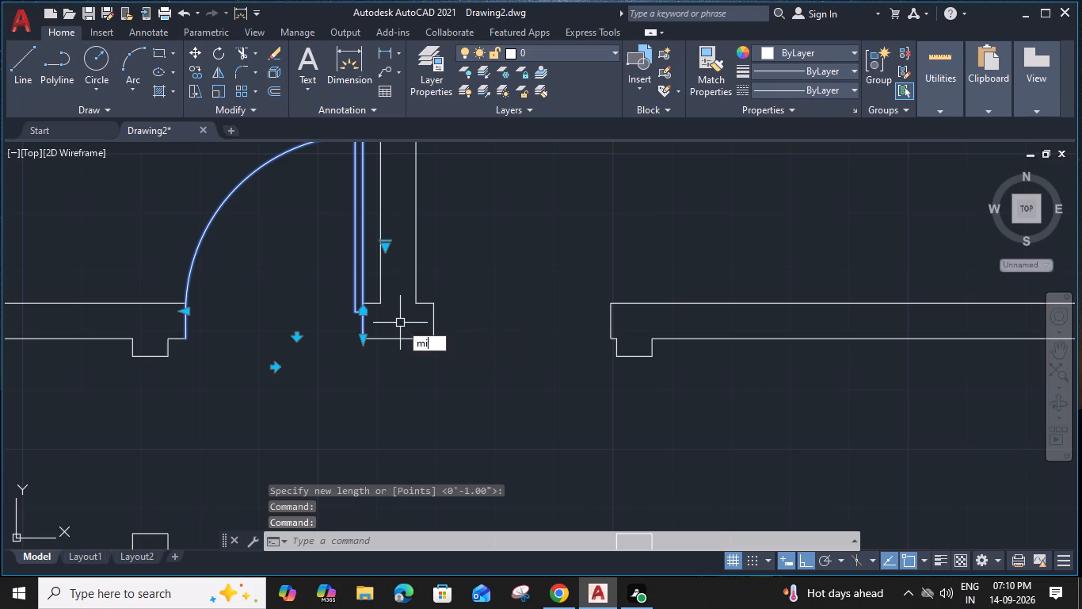
pyautogui.press('space')
pyautogui.click(399, 337)
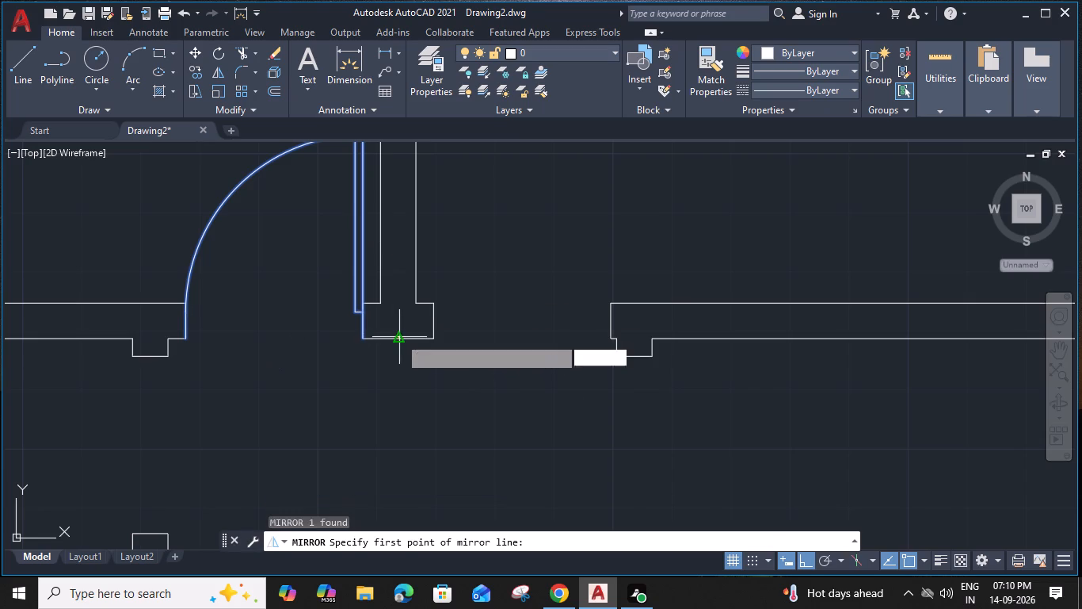
pyautogui.moveTo(396, 235); pyautogui.dragTo(388, 339, button='middle')
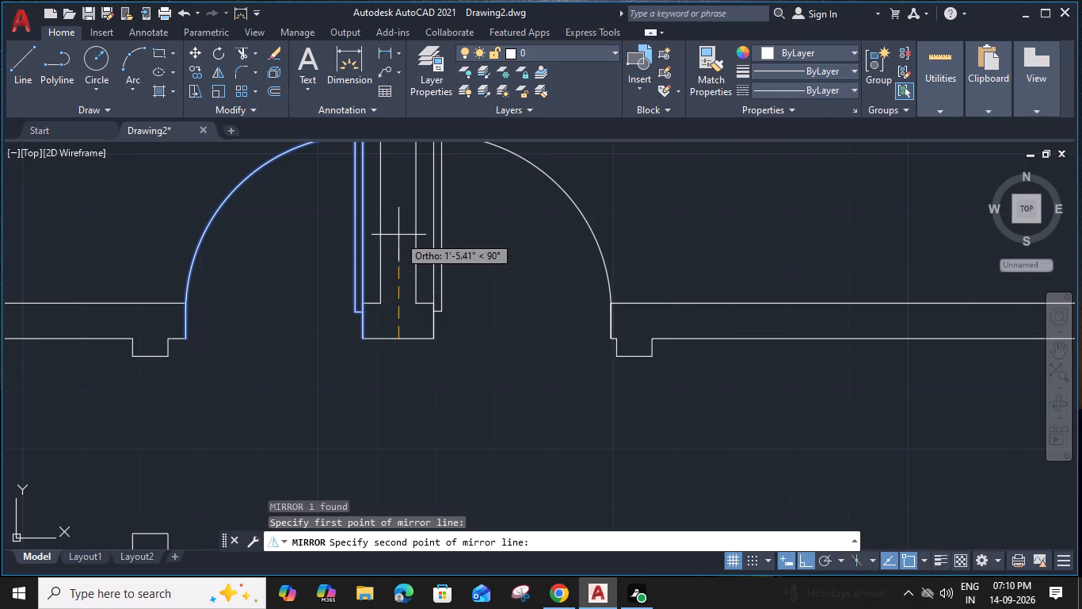
pyautogui.click(391, 205)
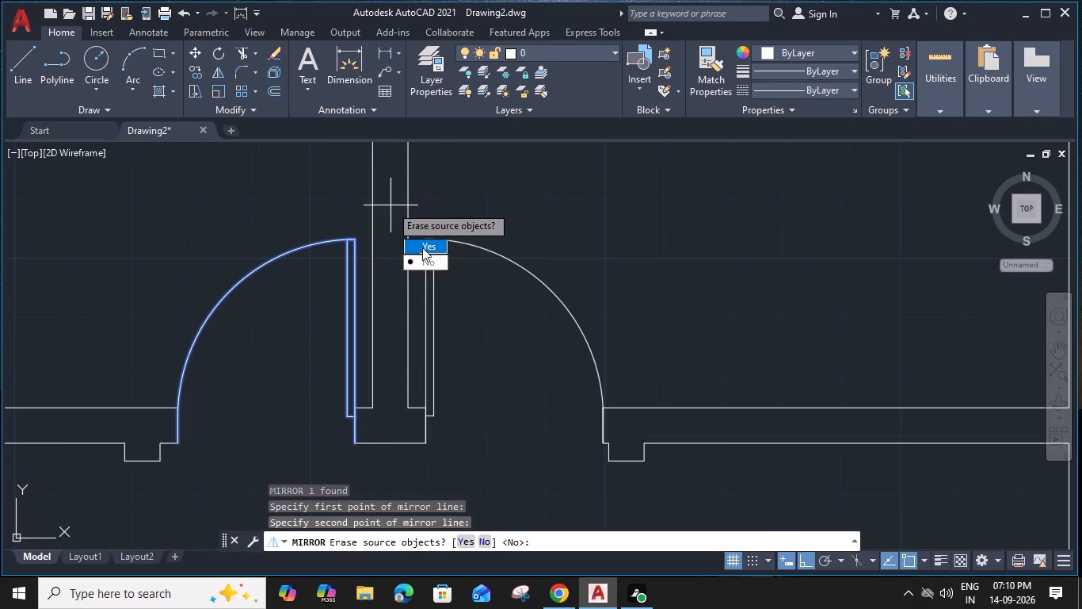
pyautogui.moveTo(426, 255); pyautogui.dragTo(391, 205)
# Copy the upper-left door by its lower hinge corner onto the lower corner of the wall end beside the lower-left room's opening.
pyautogui.scroll(-2, 391, 205)
pyautogui.moveTo(387, 316); pyautogui.dragTo(420, 248, button='middle')
pyautogui.click(403, 188)
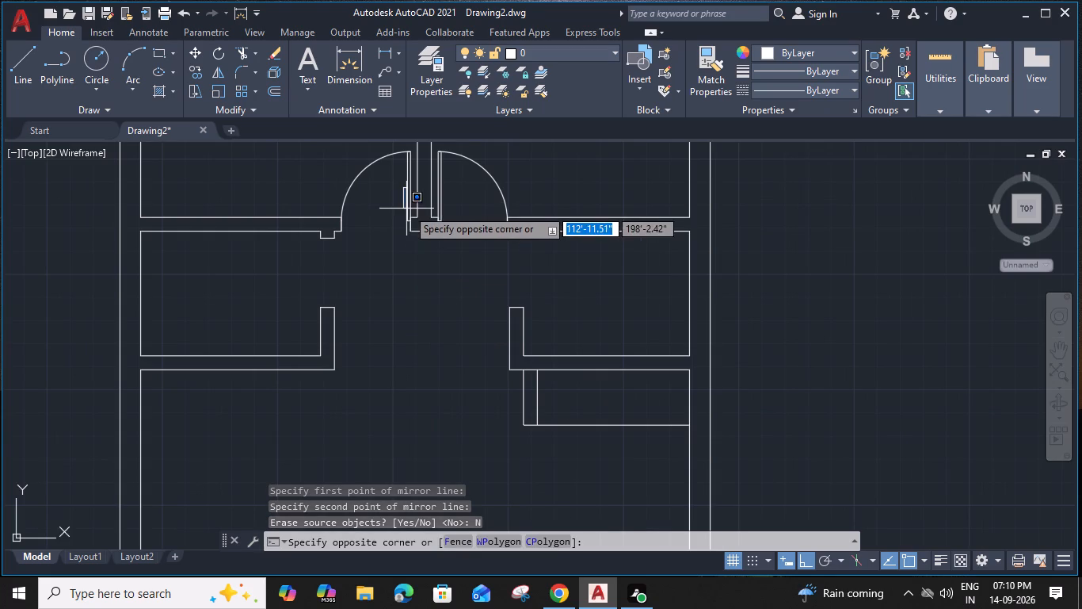
pyautogui.click(413, 208)
pyautogui.click(410, 199)
pyautogui.write('co')
pyautogui.press('space')
pyautogui.scroll(3, 403, 221)
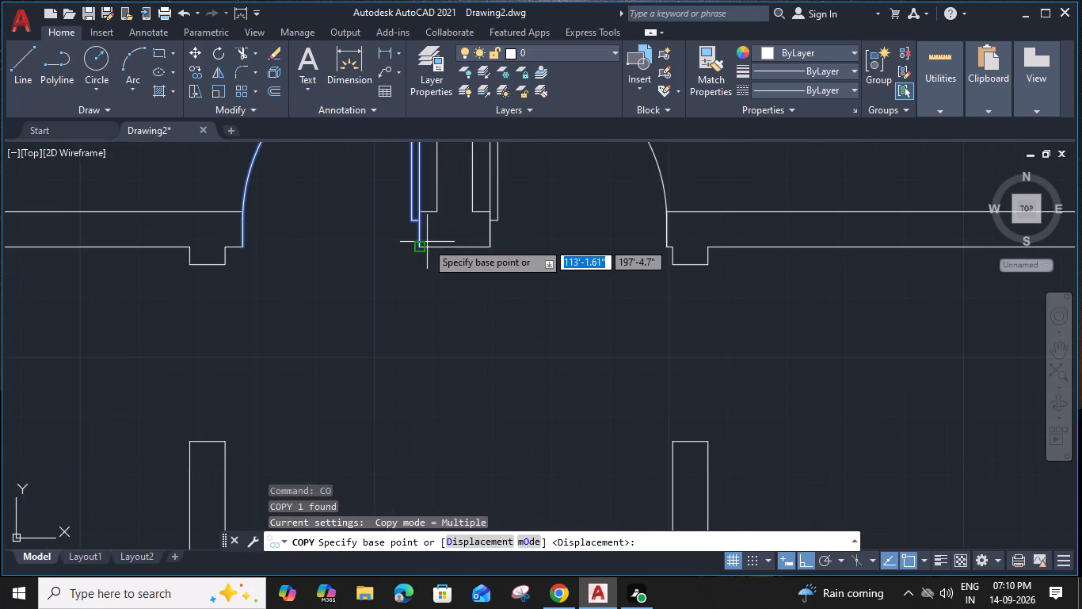
pyautogui.click(422, 249)
pyautogui.scroll(-4, 414, 335)
pyautogui.moveTo(417, 435); pyautogui.dragTo(447, 153, button='middle')
pyautogui.scroll(-3, 444, 198)
pyautogui.scroll(4, 437, 373)
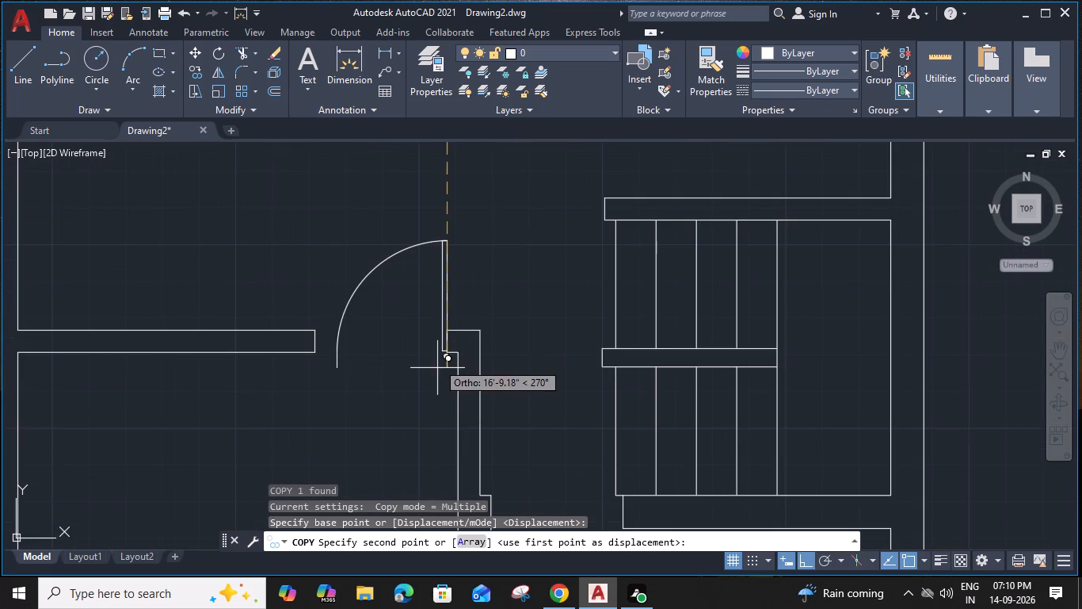
pyautogui.click(445, 352)
pyautogui.press('Escape')
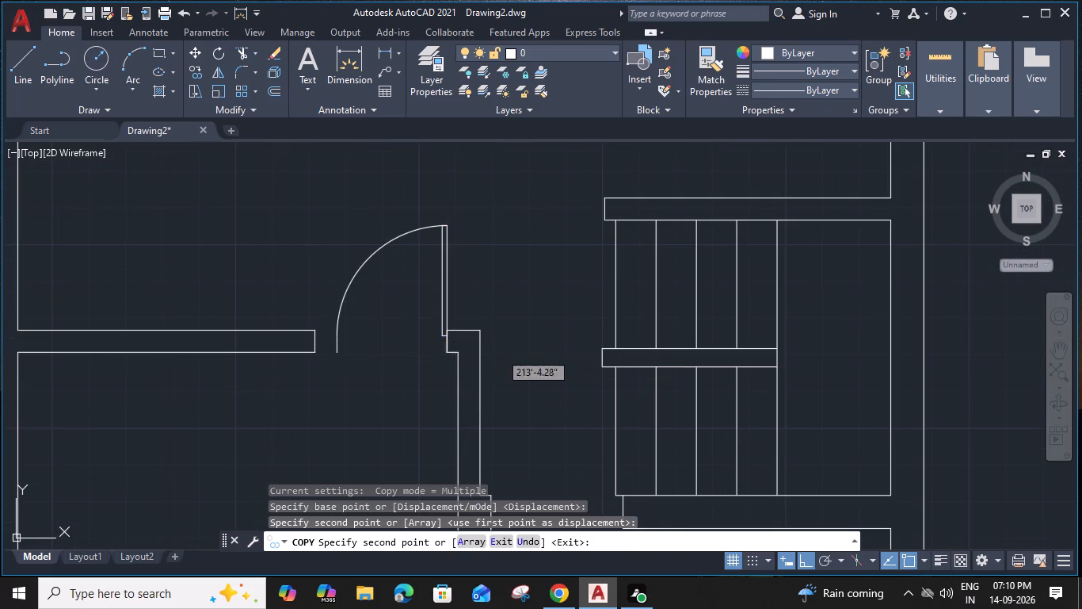
# Flip the copied door so that it swings down into the lower-left room.
pyautogui.click(440, 315)
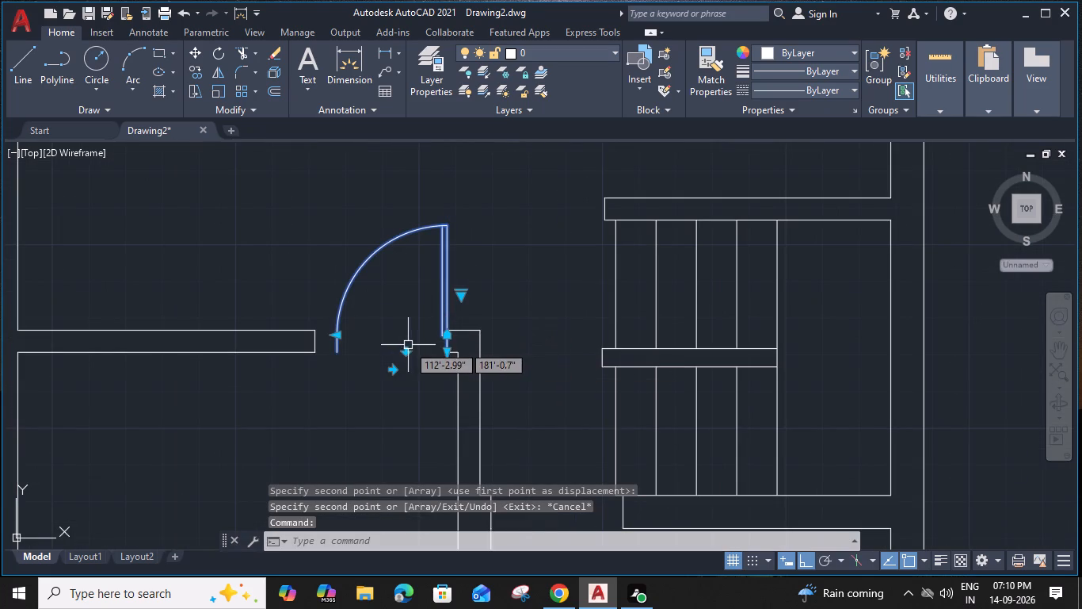
pyautogui.click(408, 351)
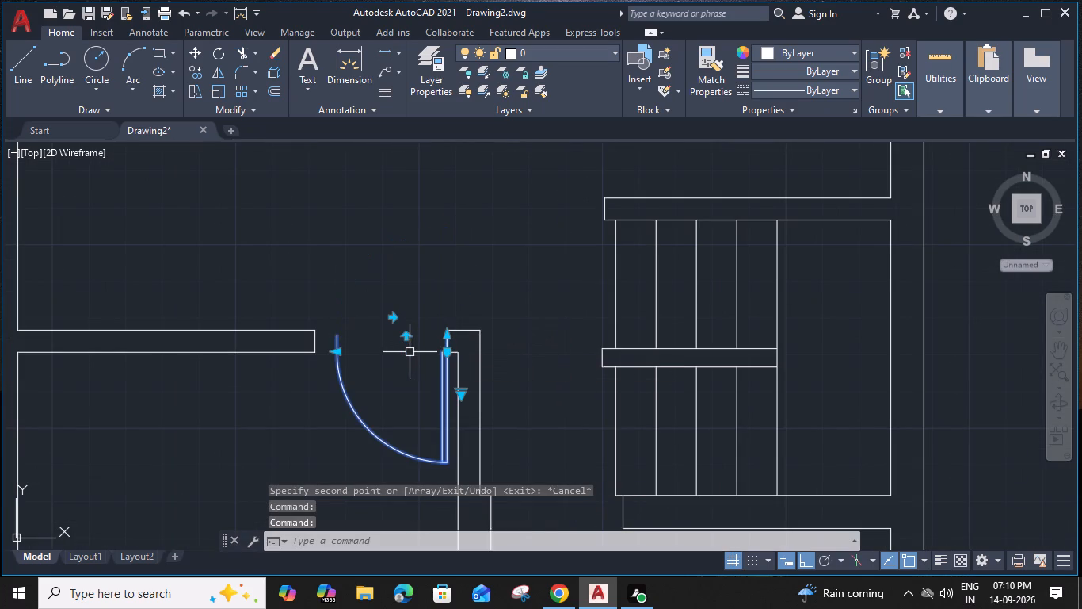
# Scale that door by reference about its upper hinge corner so its width spans the opening to the opposite wall end.
pyautogui.write('sc')
pyautogui.press('space')
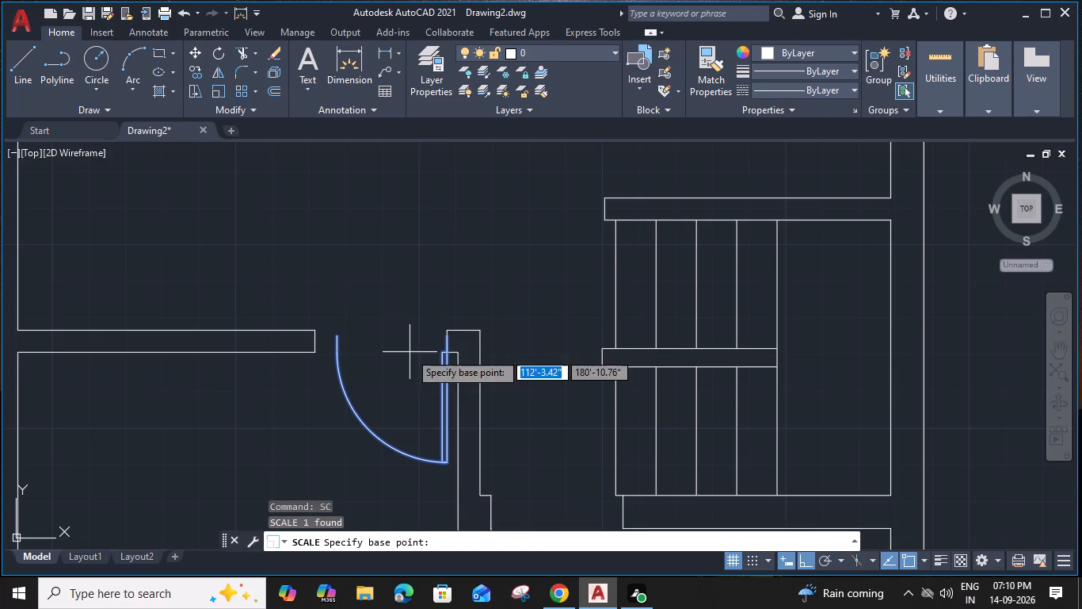
pyautogui.click(449, 338)
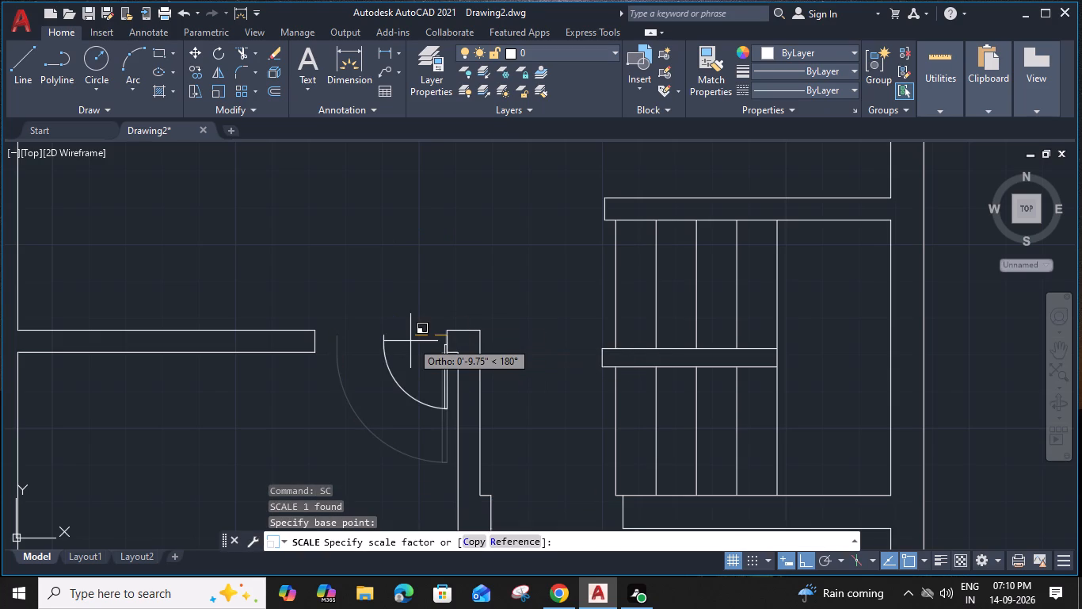
pyautogui.write('r')
pyautogui.press('space')
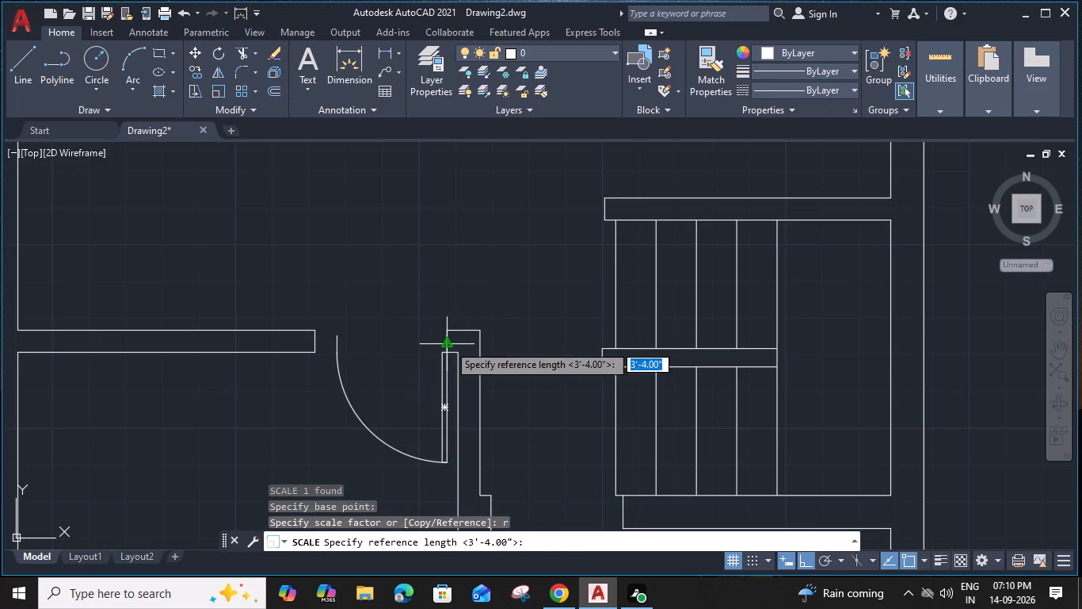
pyautogui.click(448, 344)
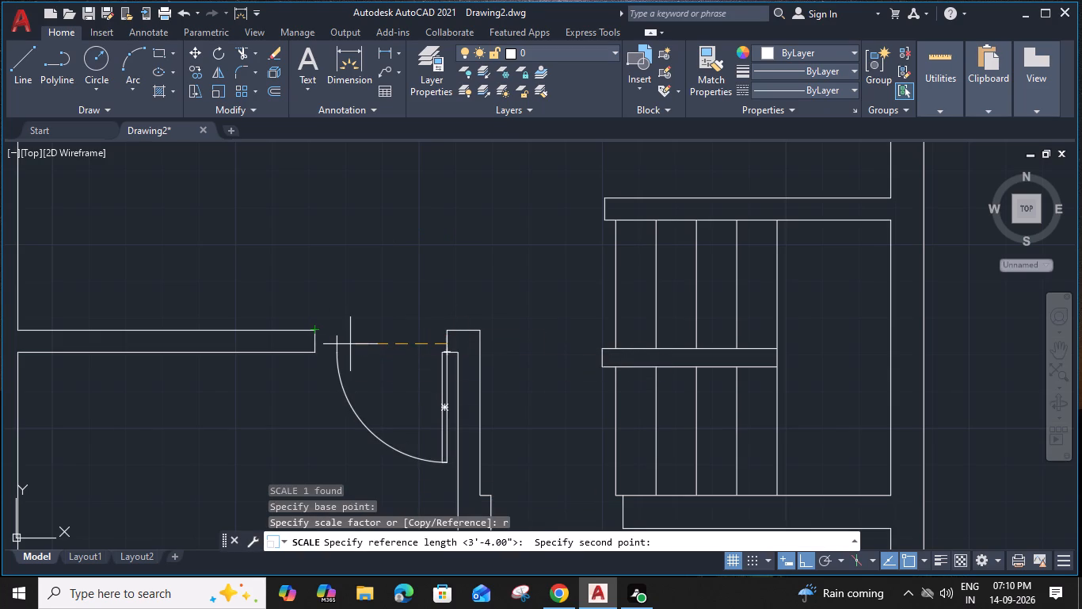
pyautogui.click(338, 347)
pyautogui.click(318, 343)
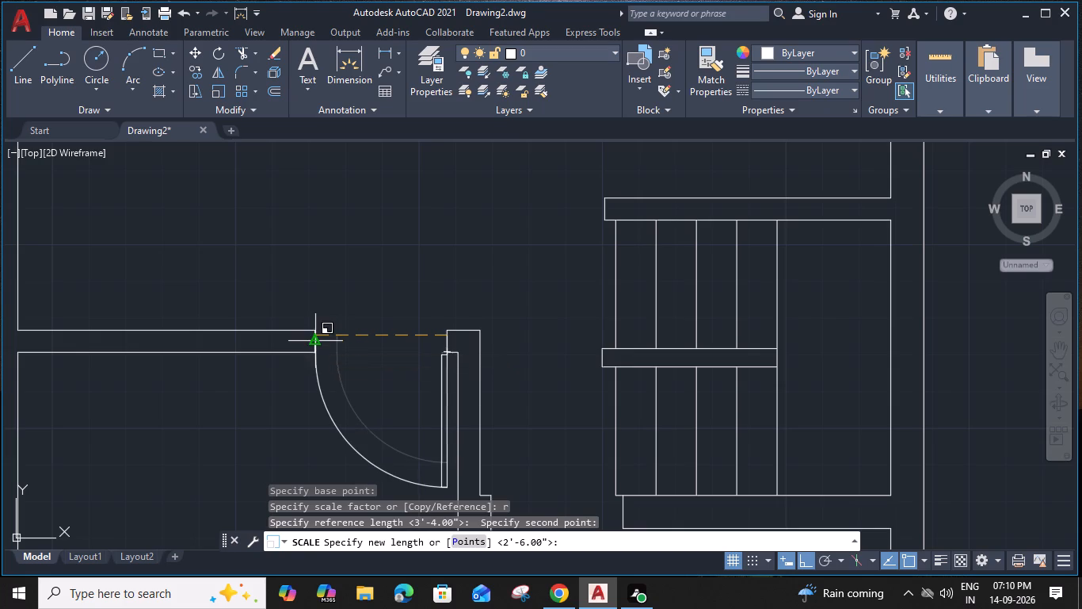
pyautogui.press('Escape')
# Copy the upper-right door by its lower hinge corner to the midpoint of the right wall stub's bottom edge.
pyautogui.scroll(-2, 379, 325)
pyautogui.moveTo(405, 304); pyautogui.dragTo(380, 325, button='middle')
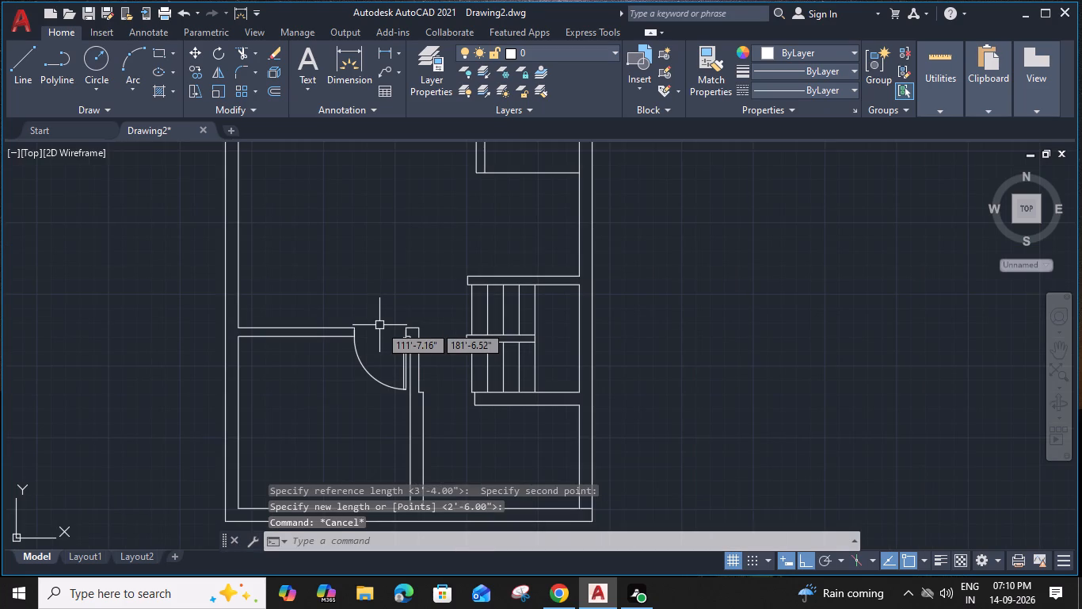
pyautogui.moveTo(380, 325); pyautogui.dragTo(372, 363, button='middle')
pyautogui.scroll(-2, 382, 345)
pyautogui.moveTo(386, 331); pyautogui.dragTo(399, 354, button='middle')
pyautogui.scroll(3, 398, 271)
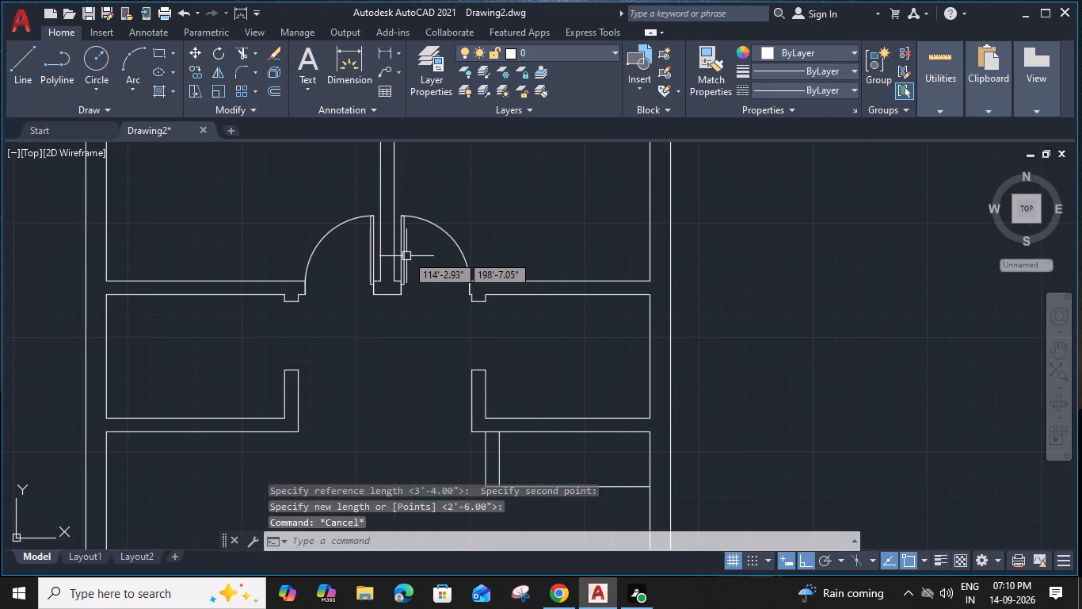
pyautogui.click(405, 254)
pyautogui.write('co')
pyautogui.press('space')
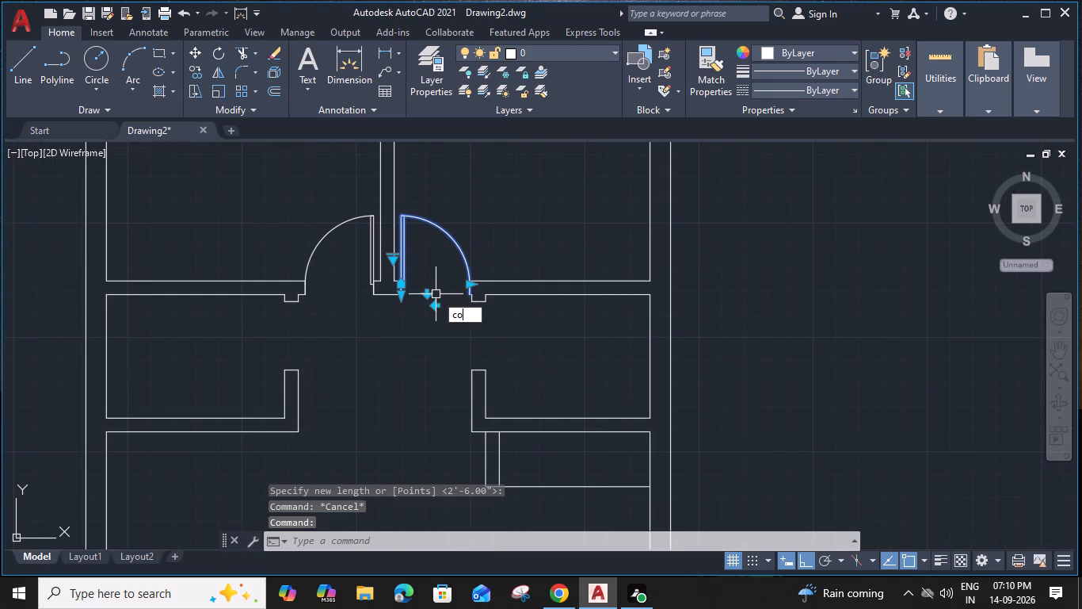
pyautogui.click(396, 297)
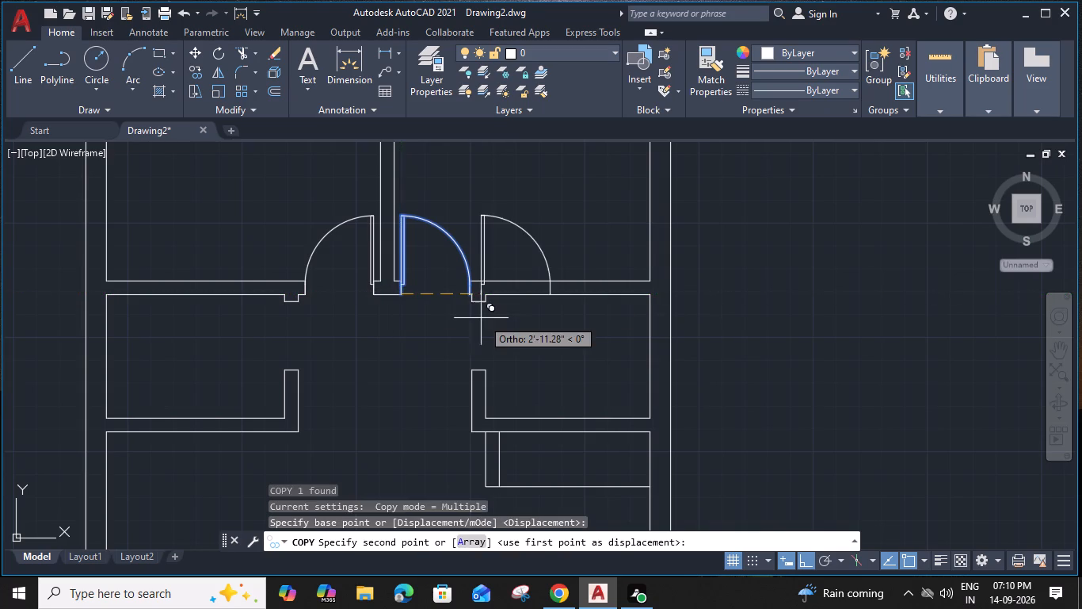
pyautogui.click(480, 304)
pyautogui.press('Escape')
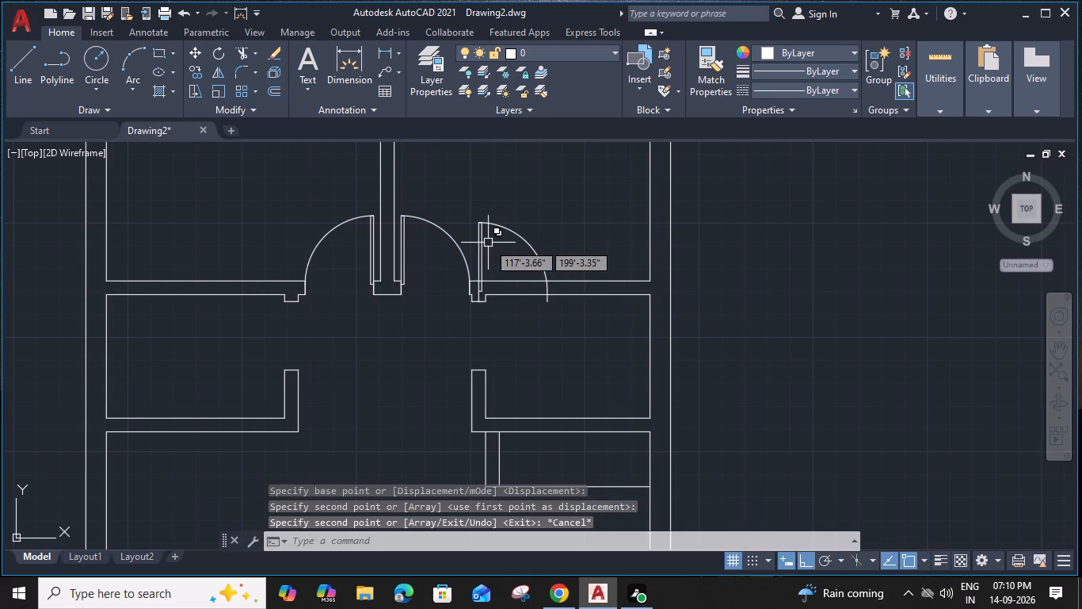
# Rotate the copied door to 270° about its lower hinge corner so it closes the small right room's side opening.
pyautogui.click(478, 243)
pyautogui.write('ro')
pyautogui.press('space')
pyautogui.scroll(2, 482, 261)
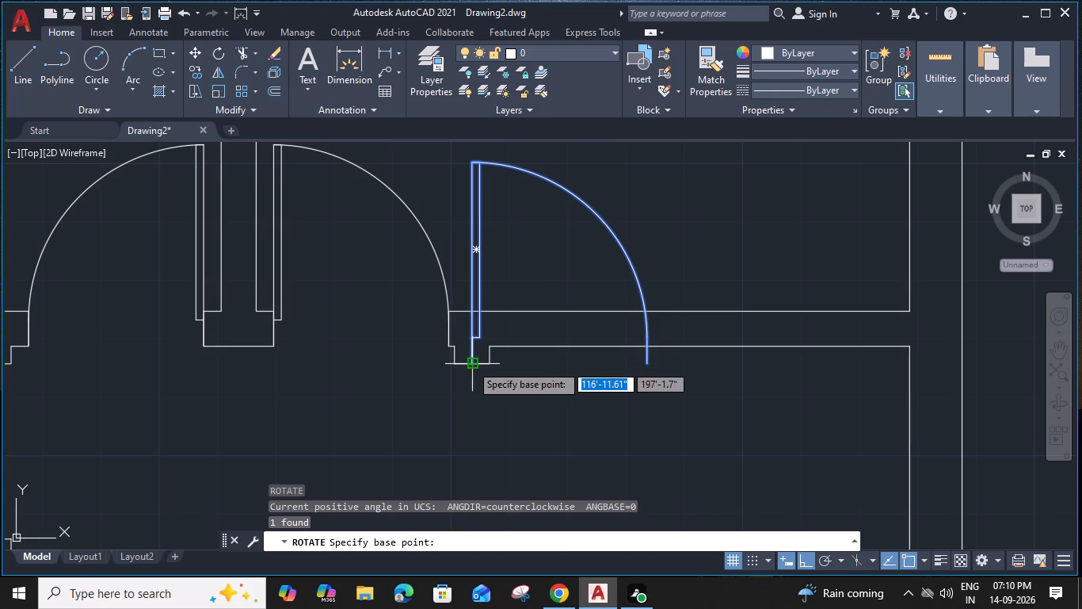
pyautogui.click(471, 364)
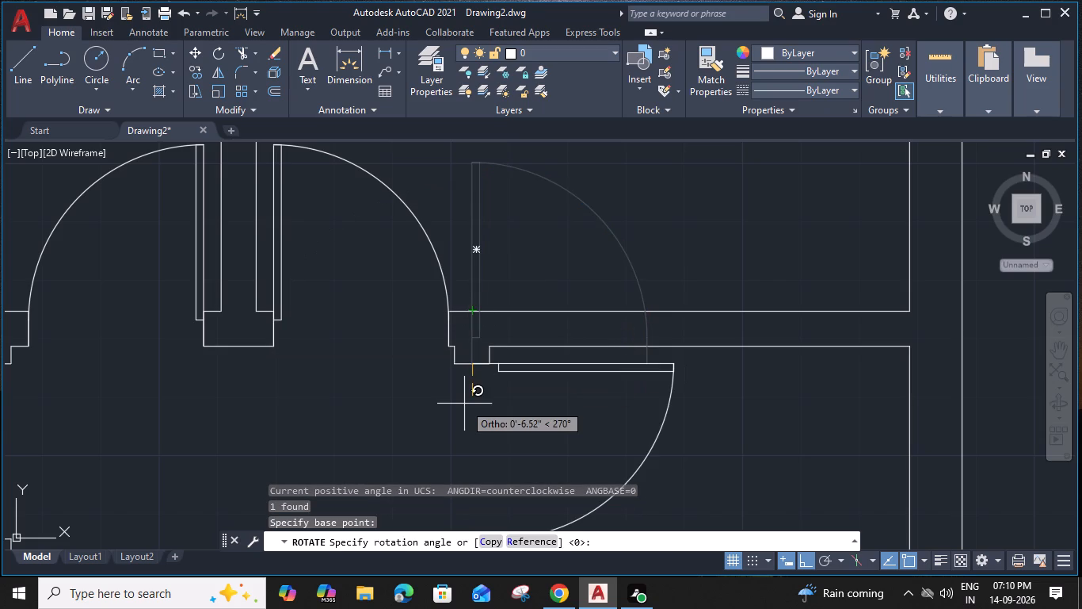
pyautogui.moveTo(468, 408); pyautogui.dragTo(486, 325, button='middle')
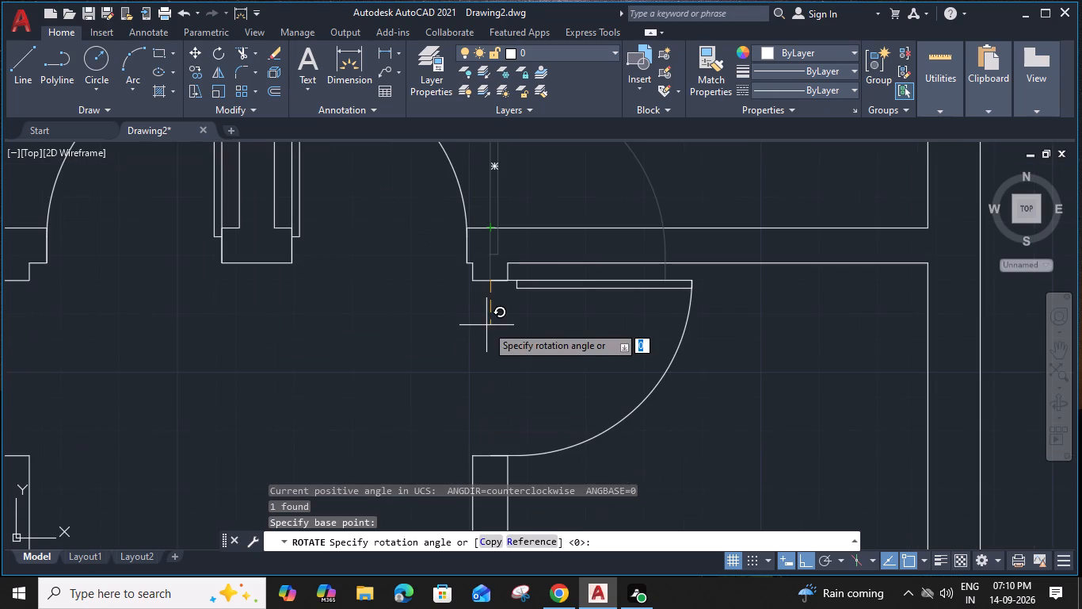
pyautogui.click(490, 457)
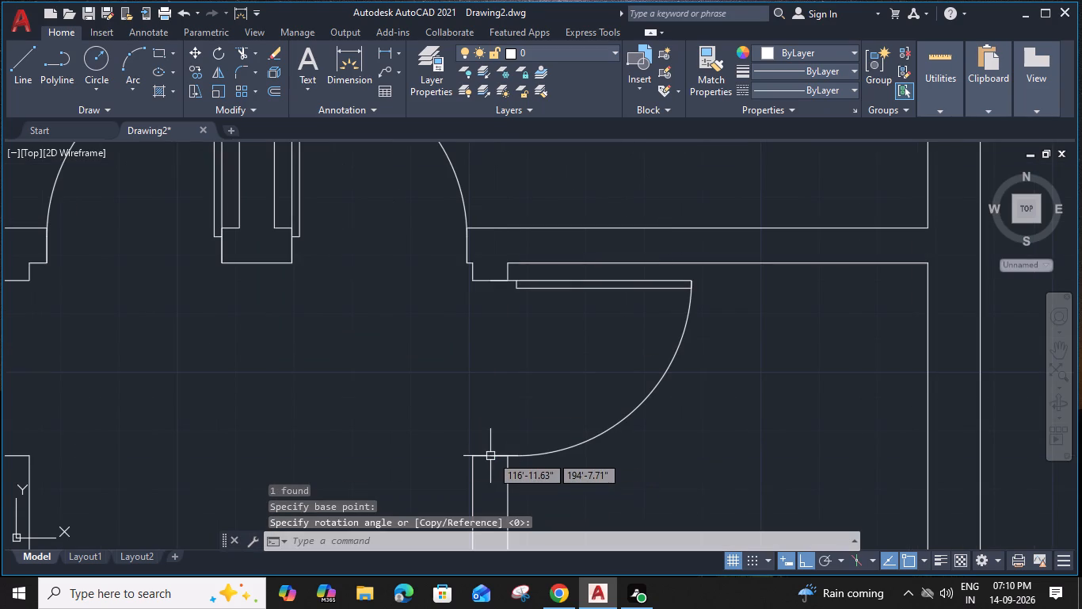
# Copy the rotated door by its hinge end to the midpoint of the matching left wall stub's bottom edge.
pyautogui.click(570, 446)
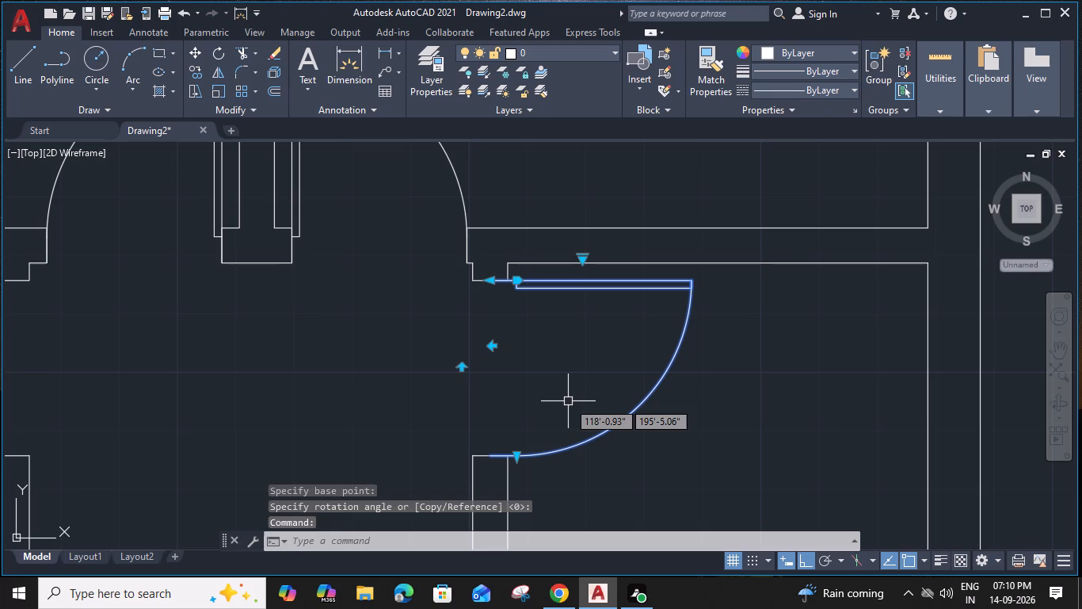
pyautogui.write('co')
pyautogui.press('space')
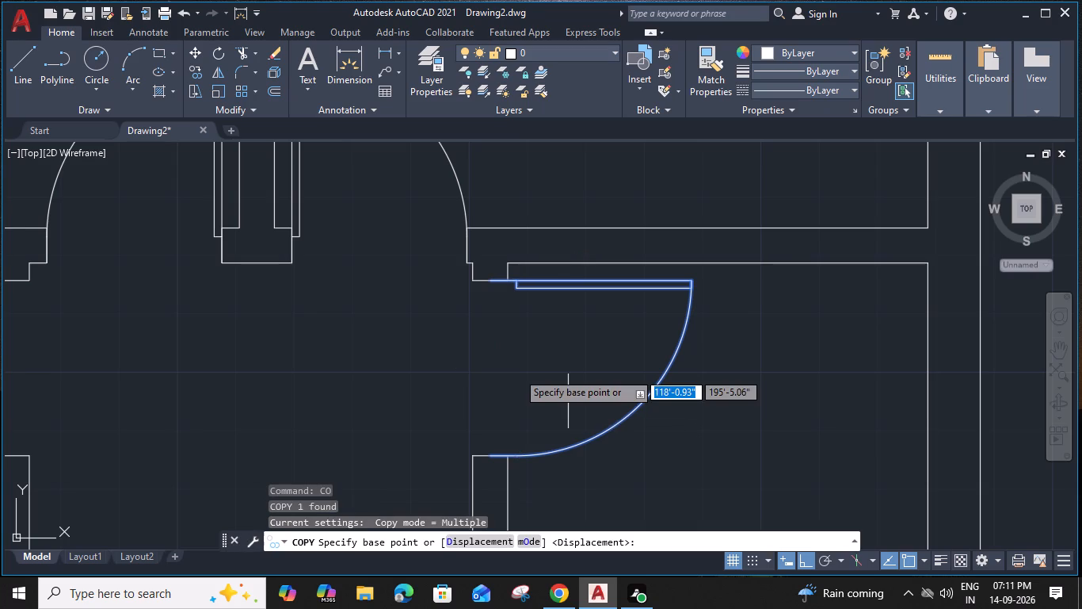
pyautogui.click(490, 285)
pyautogui.moveTo(204, 302); pyautogui.dragTo(208, 302, button='middle')
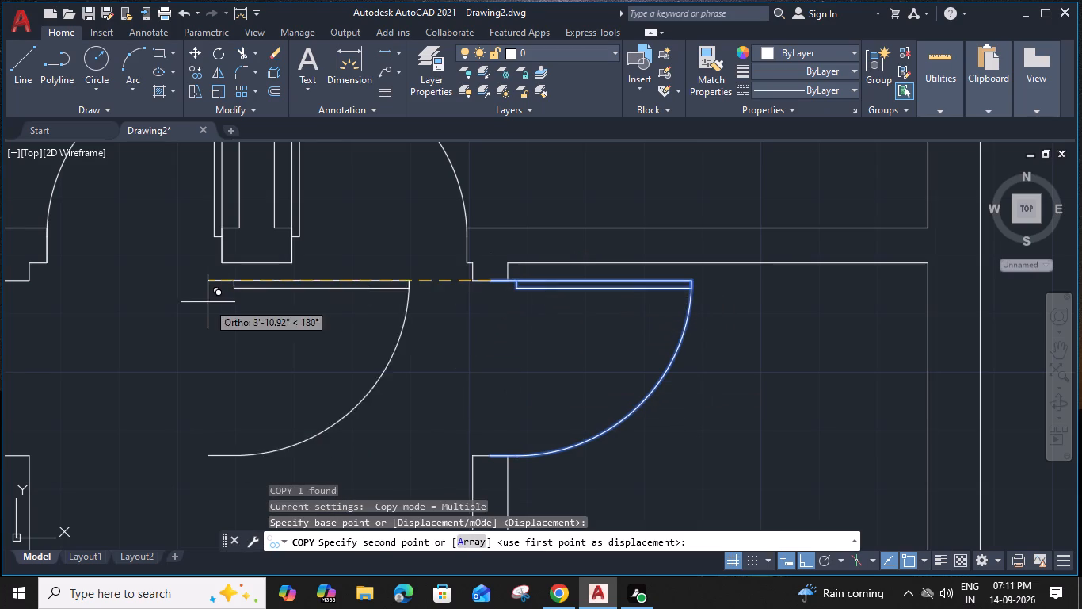
pyautogui.moveTo(208, 302); pyautogui.dragTo(523, 316, button='middle')
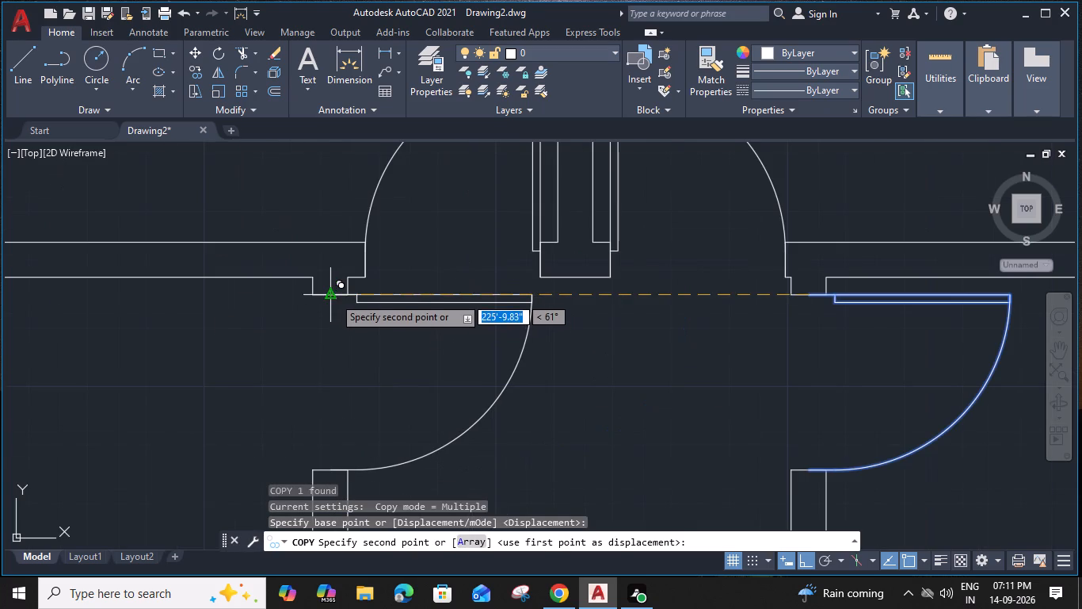
pyautogui.click(333, 297)
pyautogui.press('Escape')
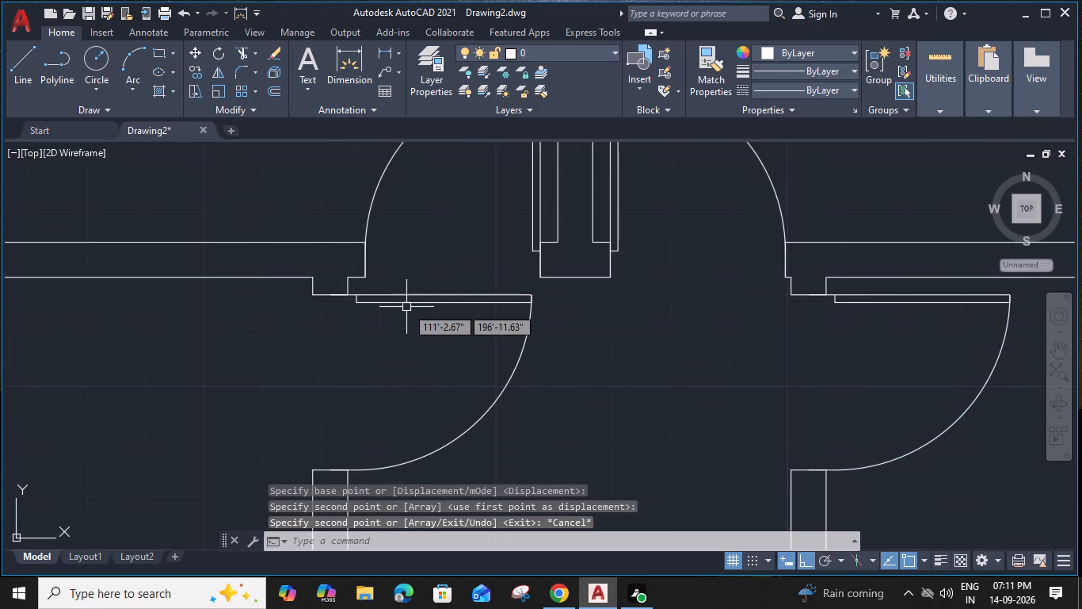
# Flip the copied door to swing into the small left room and shift it horizontally so its frame end sits within the wall stub.
pyautogui.click(407, 304)
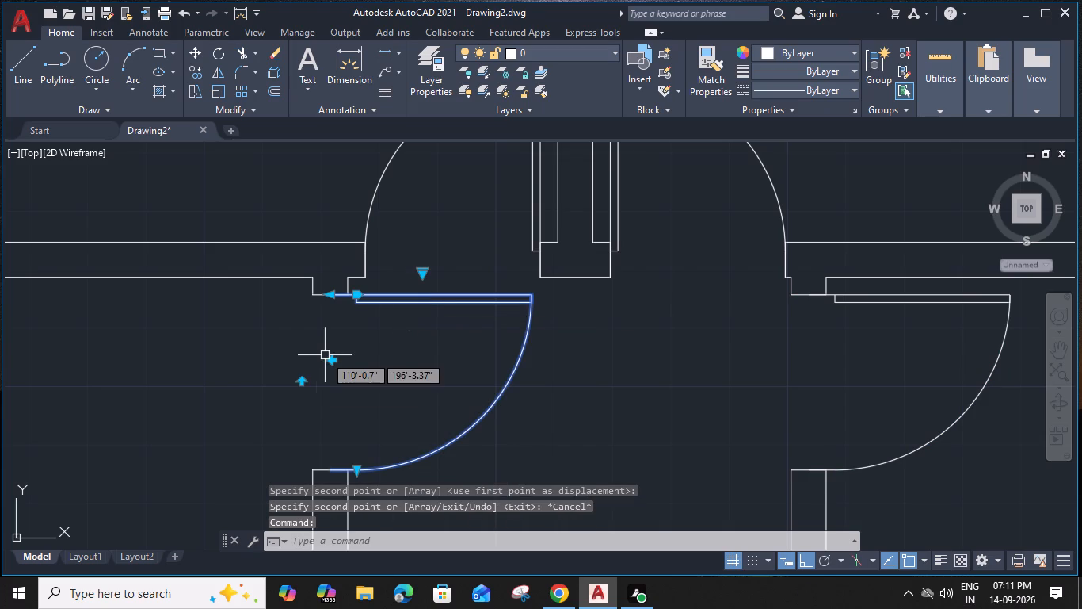
pyautogui.click(333, 362)
pyautogui.scroll(-3, 333, 362)
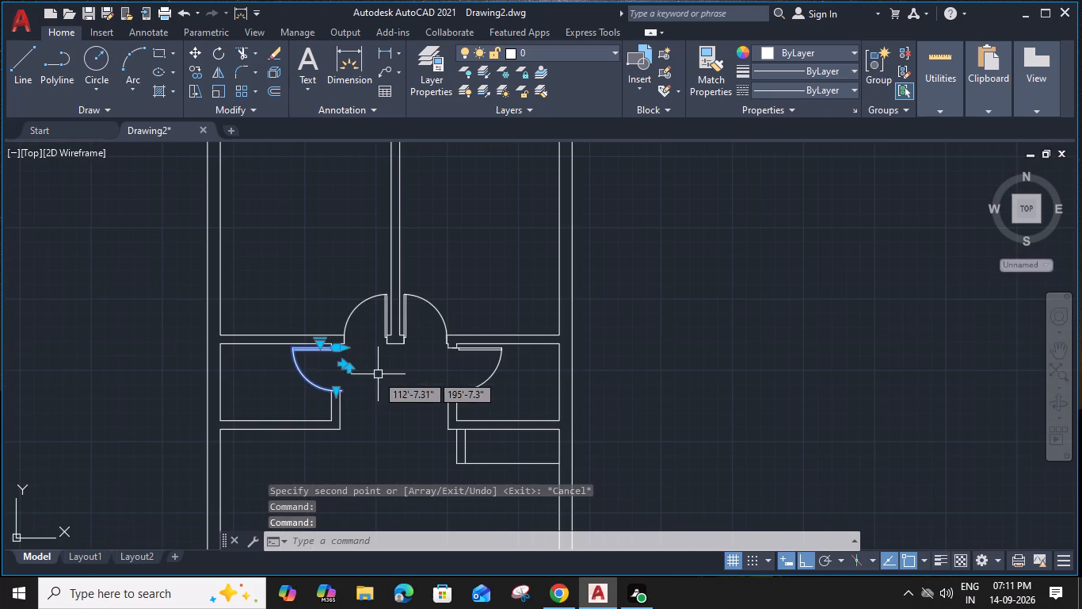
pyautogui.press('m')
pyautogui.press('space')
pyautogui.scroll(4, 313, 355)
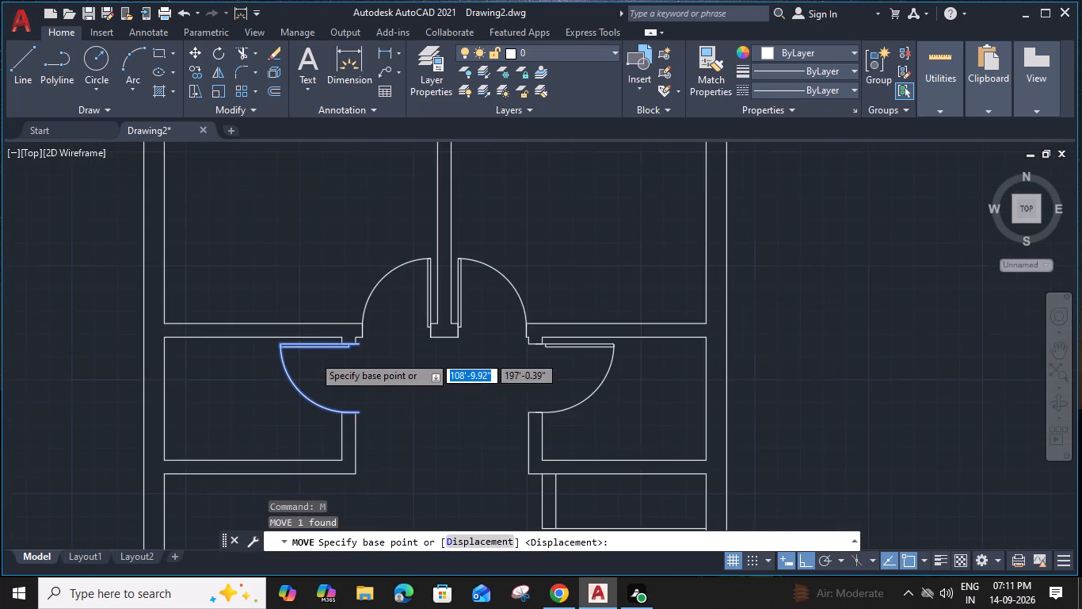
pyautogui.scroll(2, 403, 331)
pyautogui.click(466, 322)
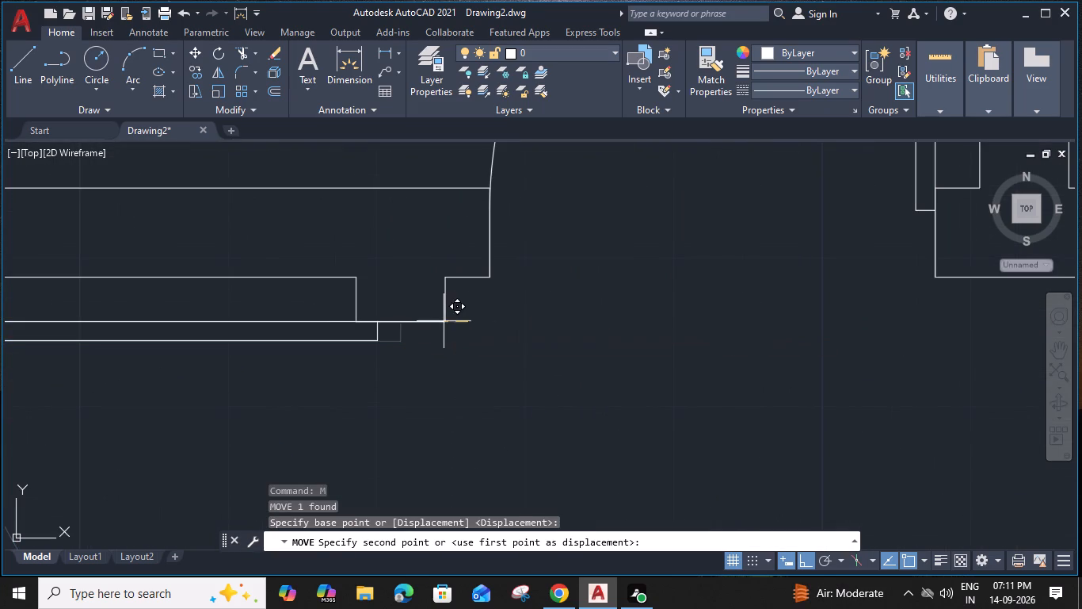
pyautogui.click(417, 323)
# Offset the right outer wall's inner face 2' into the room between the staircase and the small right room.
pyautogui.scroll(-3, 417, 331)
pyautogui.moveTo(496, 405); pyautogui.dragTo(439, 322, button='middle')
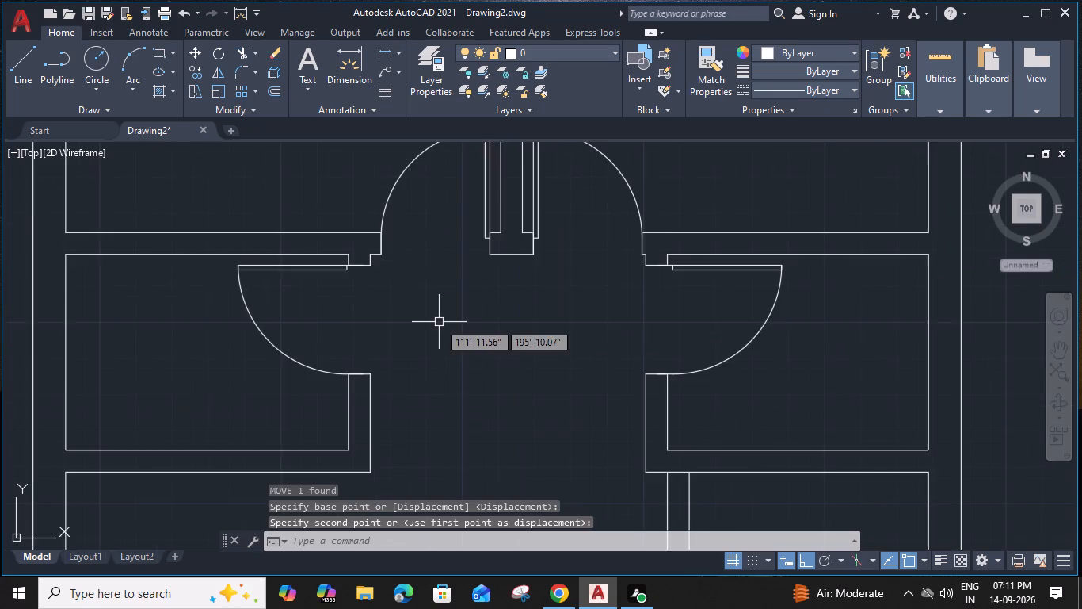
pyautogui.scroll(-3, 438, 324)
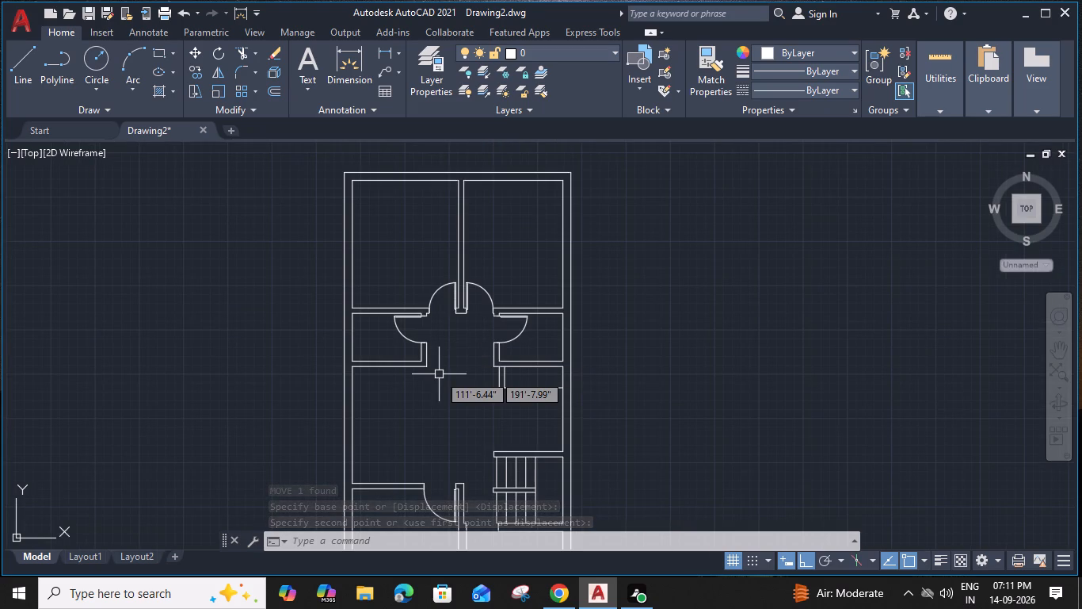
pyautogui.scroll(2, 516, 417)
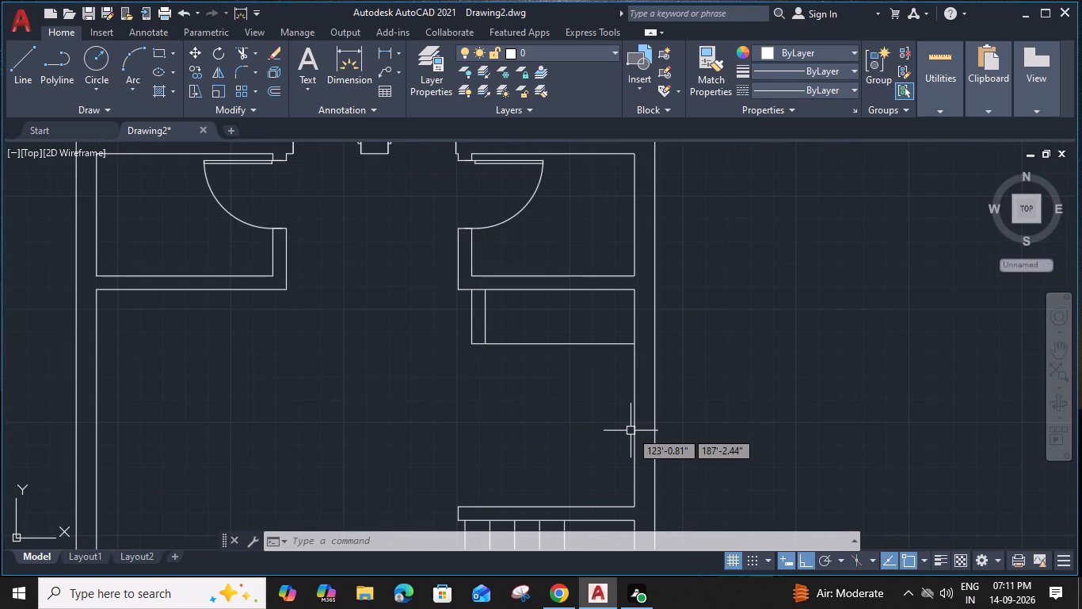
pyautogui.click(634, 431)
pyautogui.press('o')
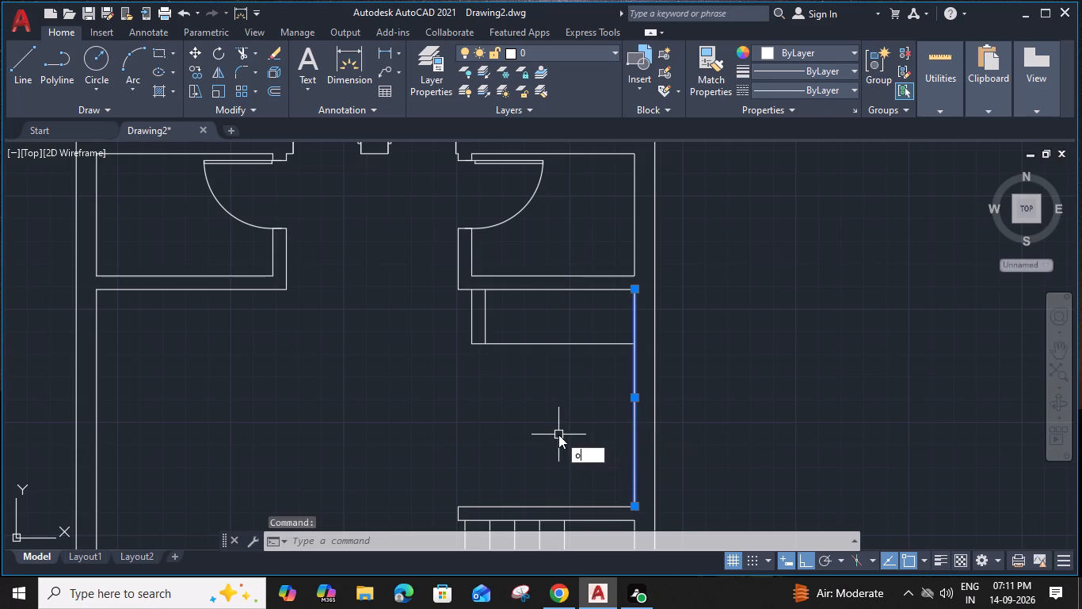
pyautogui.press('Return')
pyautogui.write("2'")
pyautogui.press('Return')
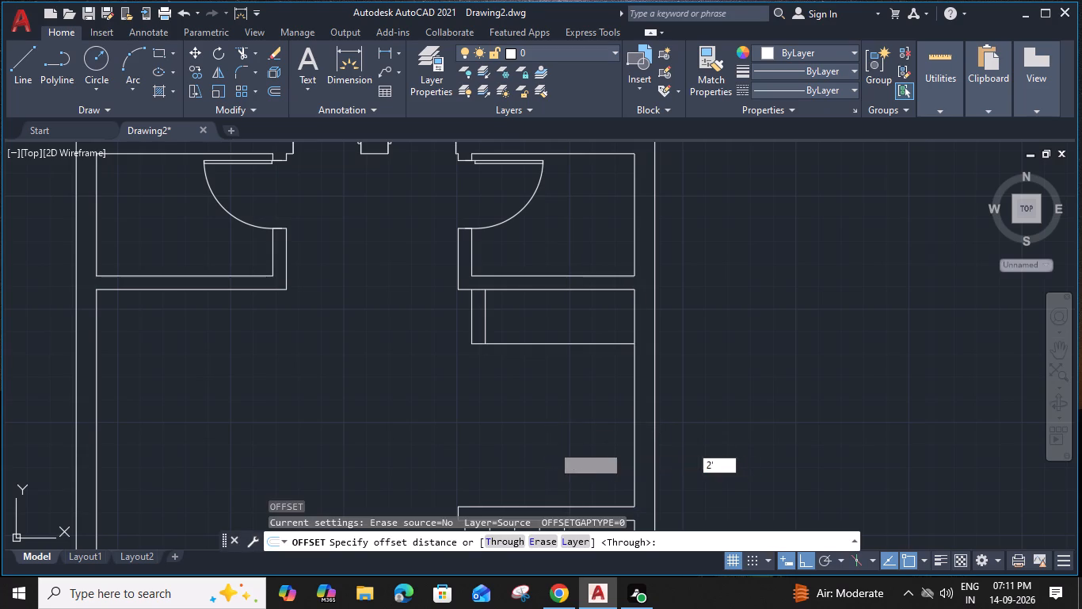
pyautogui.click(552, 445)
pyautogui.press('Escape')
# Trim the two crossing 2' offset lines where they overlap above the staircase, leaving one continuous L-shaped inner edge.
pyautogui.write('tr')
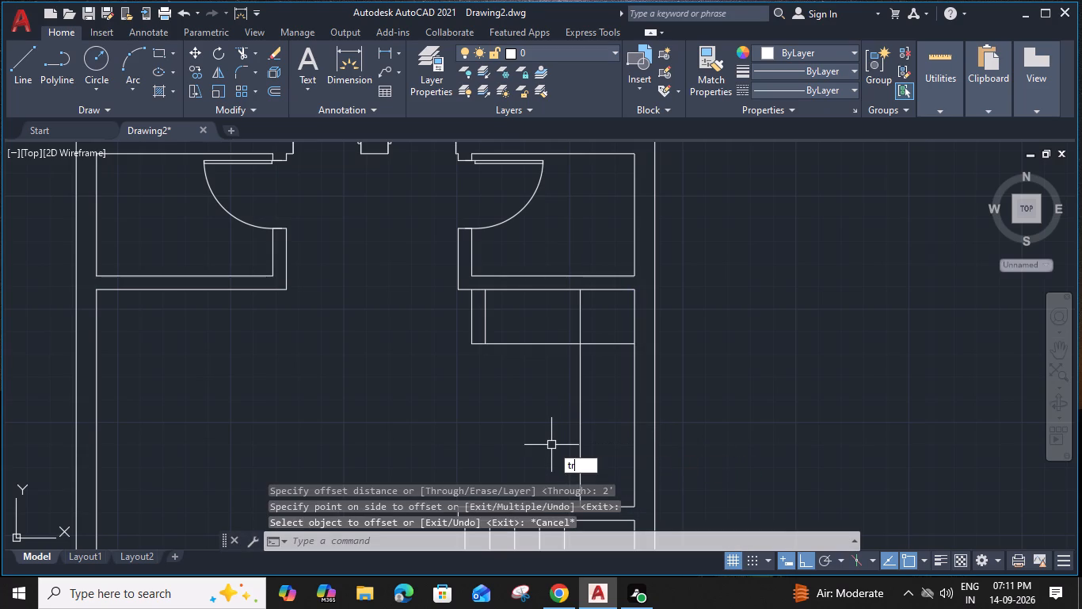
pyautogui.press('space')
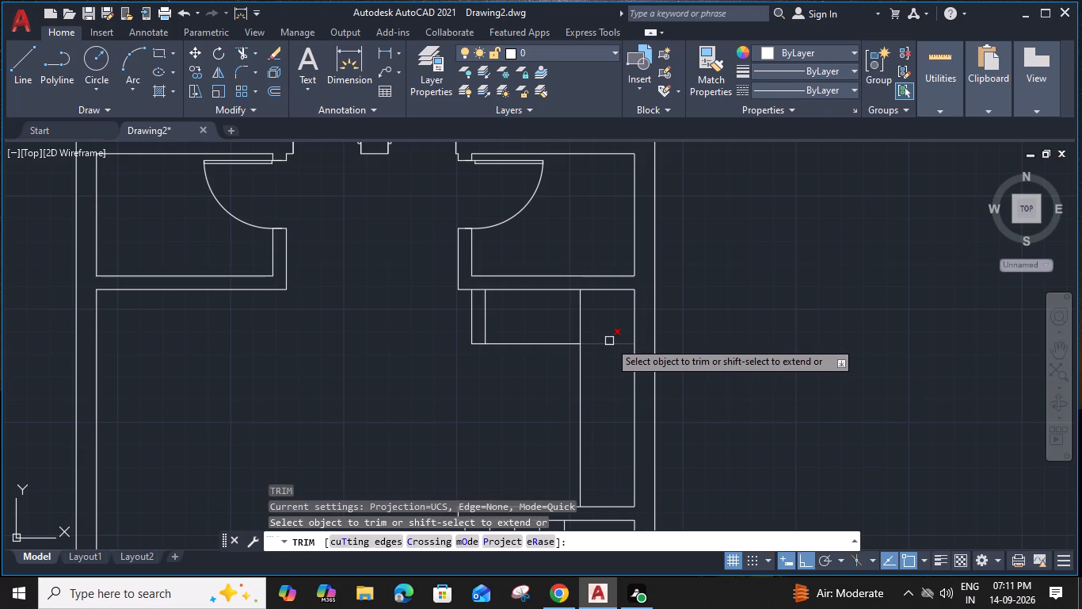
pyautogui.click(609, 341)
pyautogui.click(578, 321)
pyautogui.scroll(2, 539, 306)
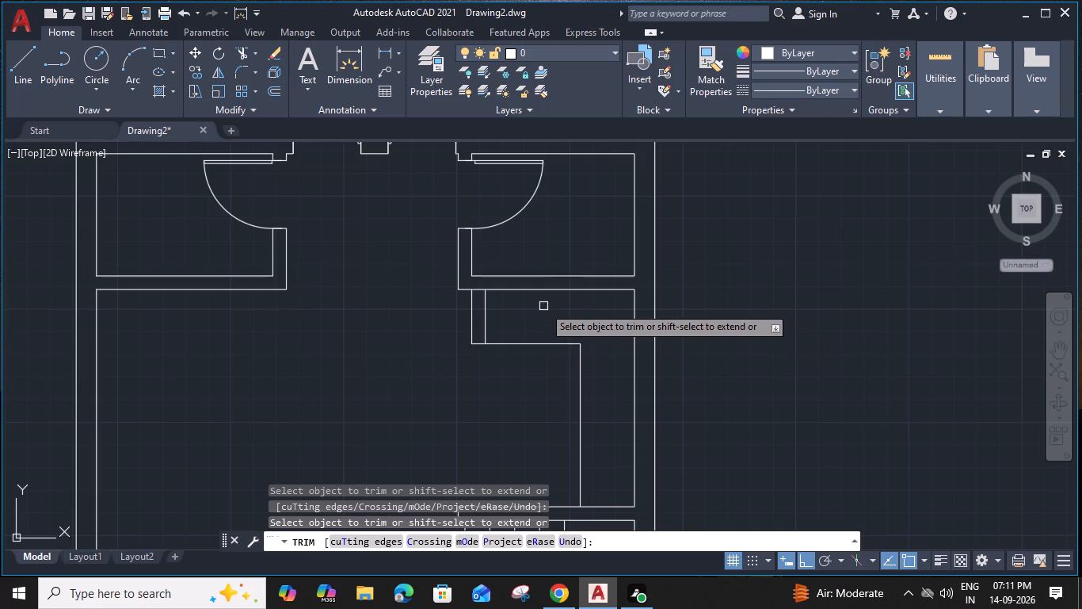
pyautogui.click(383, 265)
pyautogui.scroll(-3, 383, 265)
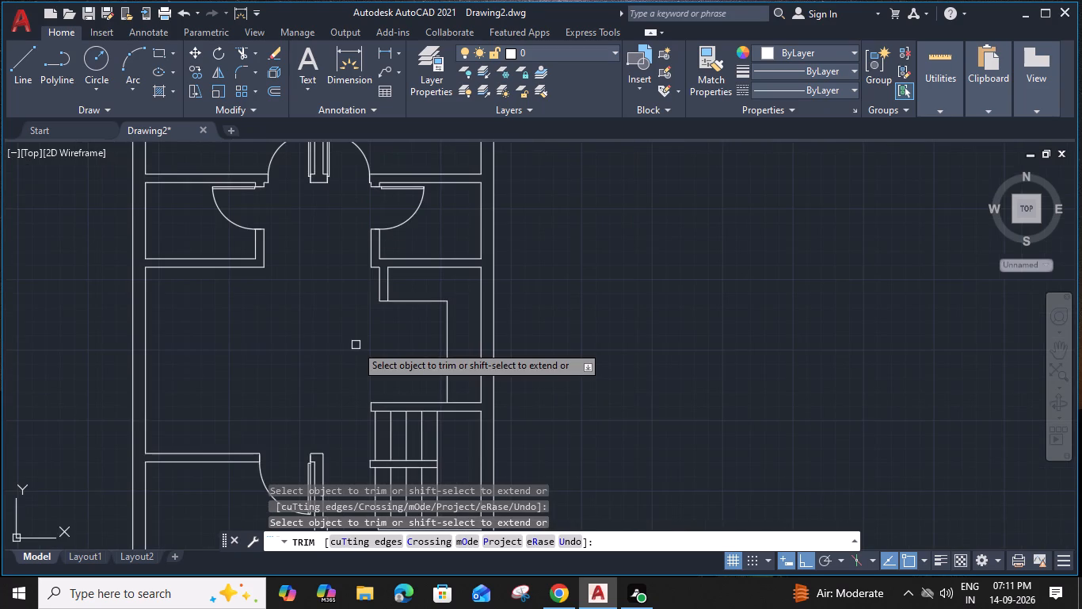
pyautogui.press('Escape')
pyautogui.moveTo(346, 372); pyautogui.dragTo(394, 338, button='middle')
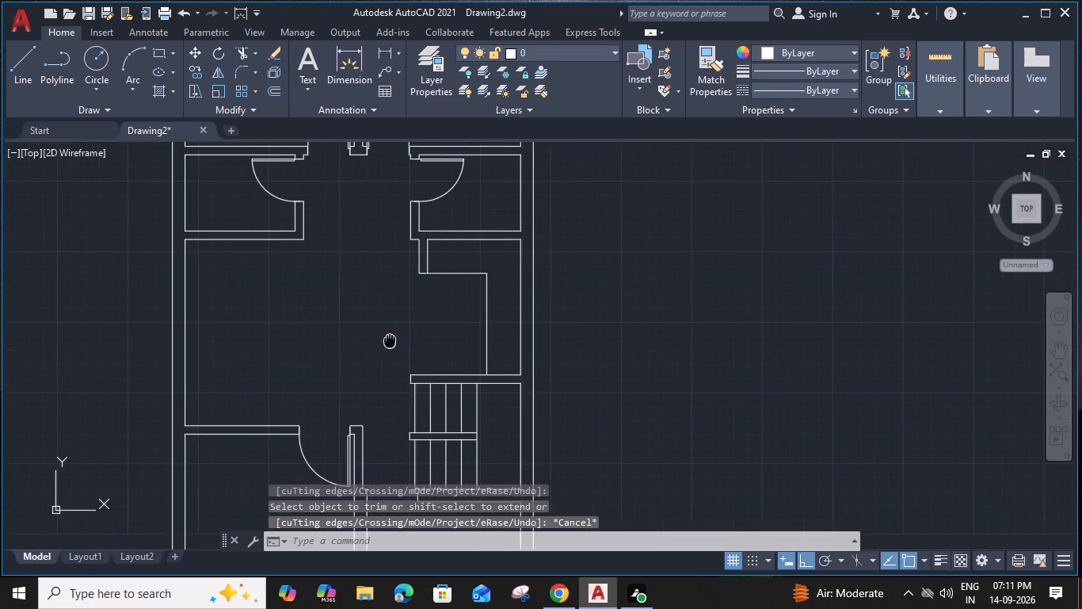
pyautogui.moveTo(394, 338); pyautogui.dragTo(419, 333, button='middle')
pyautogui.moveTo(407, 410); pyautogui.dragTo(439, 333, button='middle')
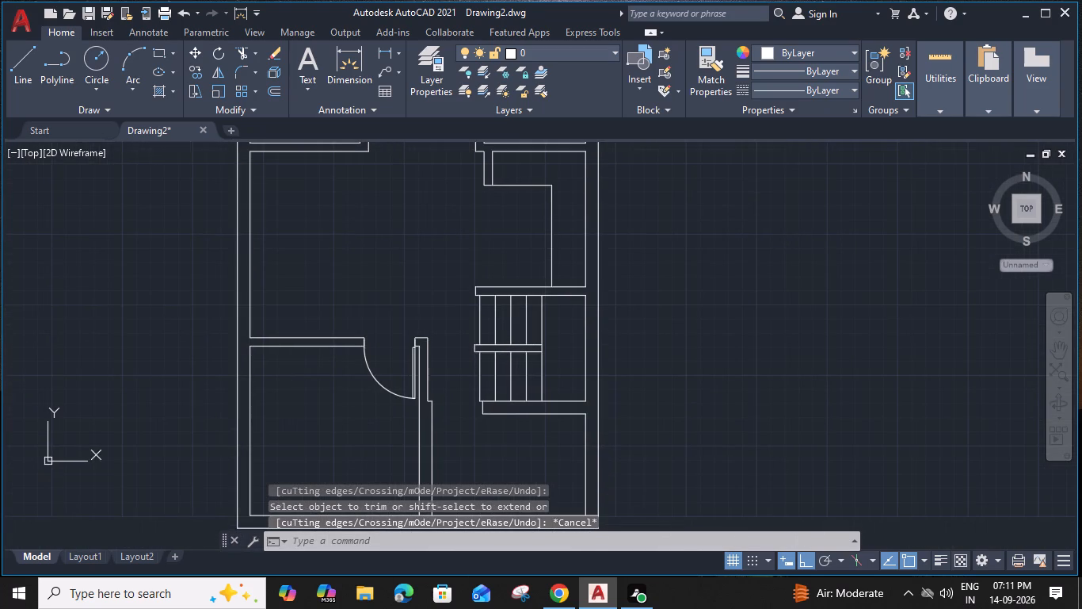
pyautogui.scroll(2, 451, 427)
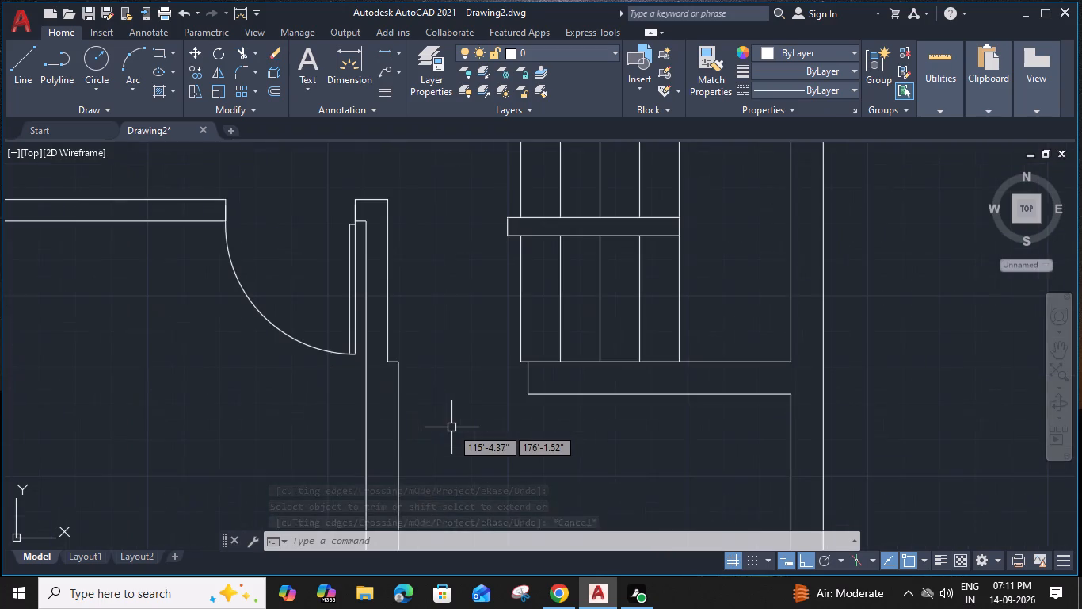
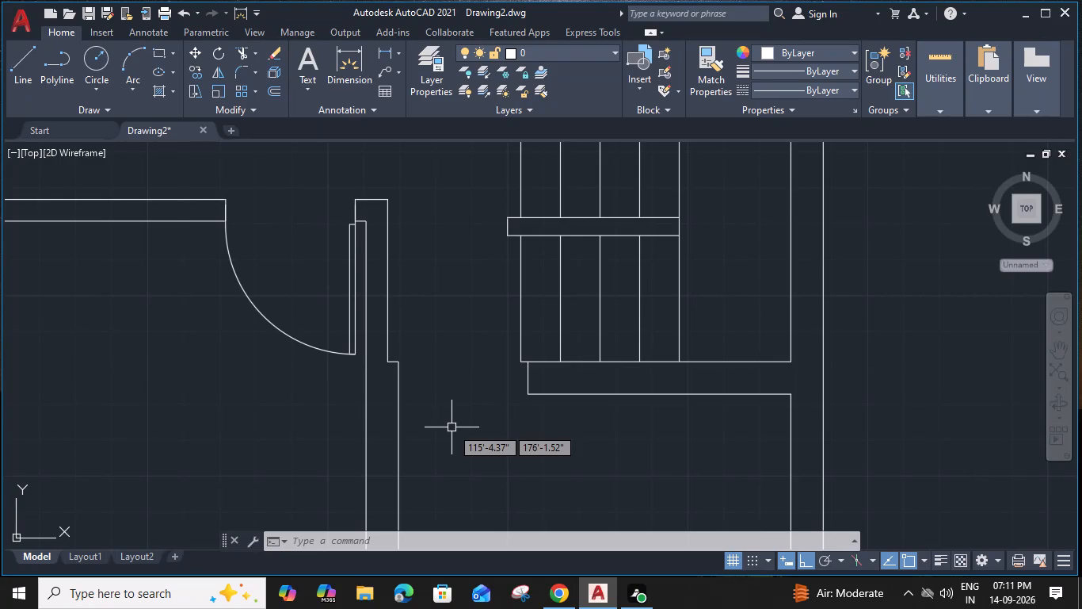
# Load the ACAD_ISO02W100 ISO dash linetype and make it the current linetype for new objects.
pyautogui.scroll(-1, 551, 388)
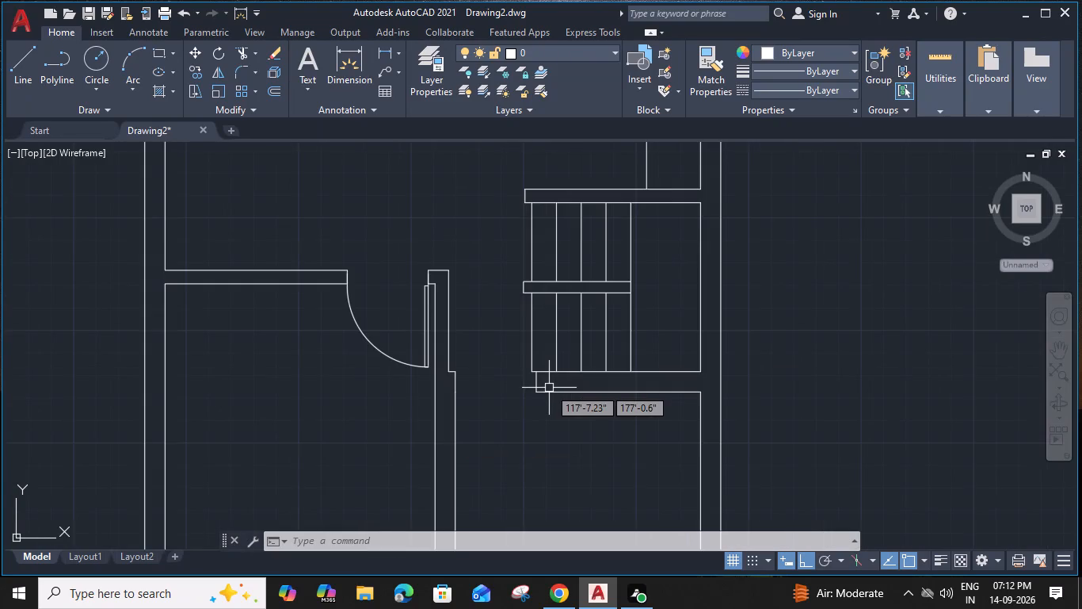
pyautogui.moveTo(550, 388); pyautogui.dragTo(585, 393, button='middle')
pyautogui.scroll(1, 541, 389)
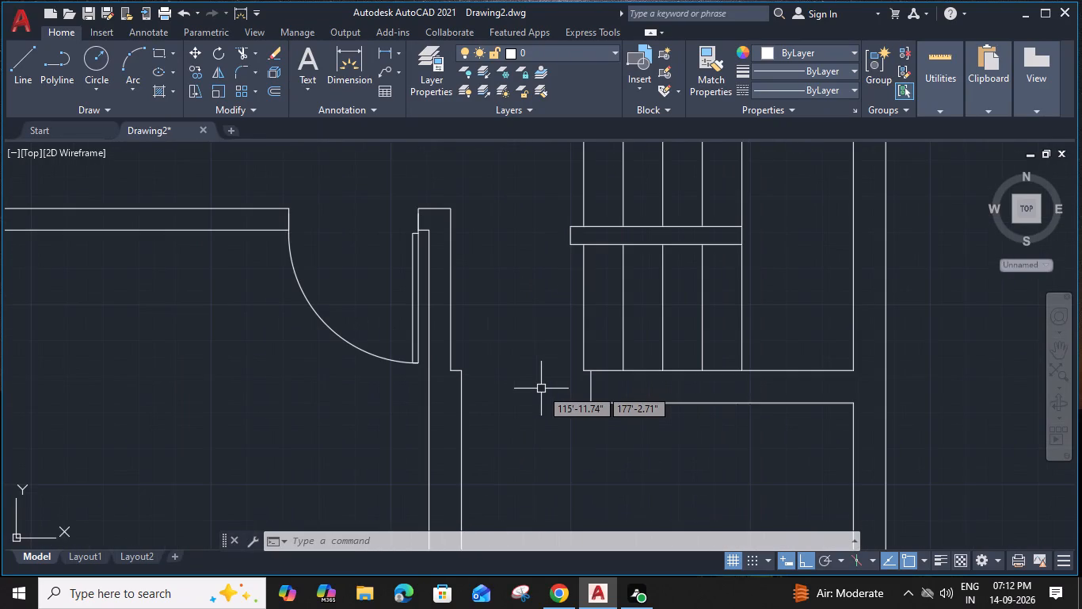
pyautogui.scroll(1, 541, 389)
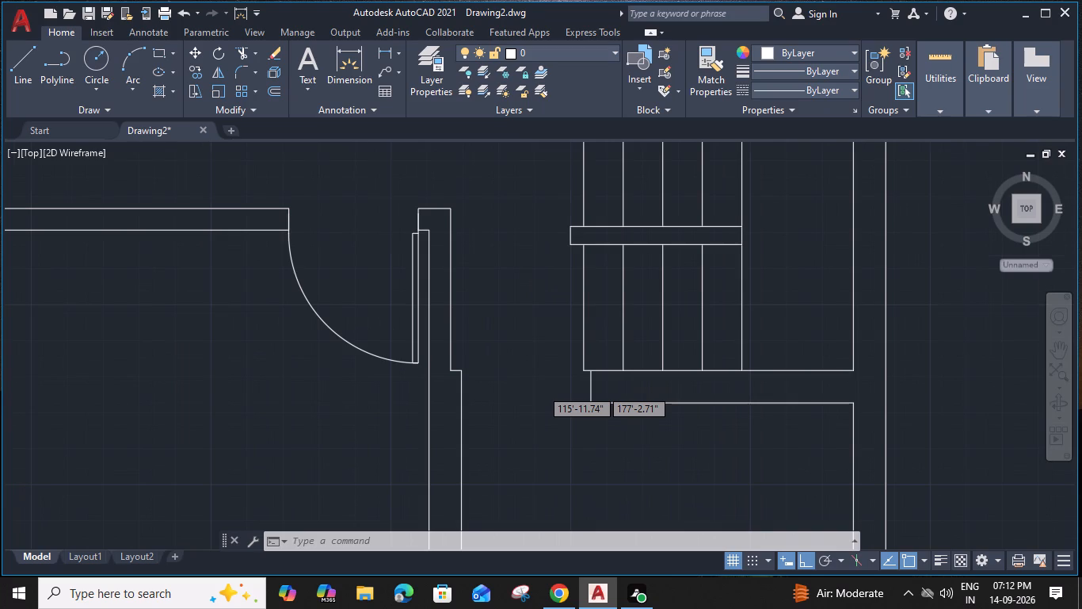
pyautogui.write('l')
pyautogui.press('space')
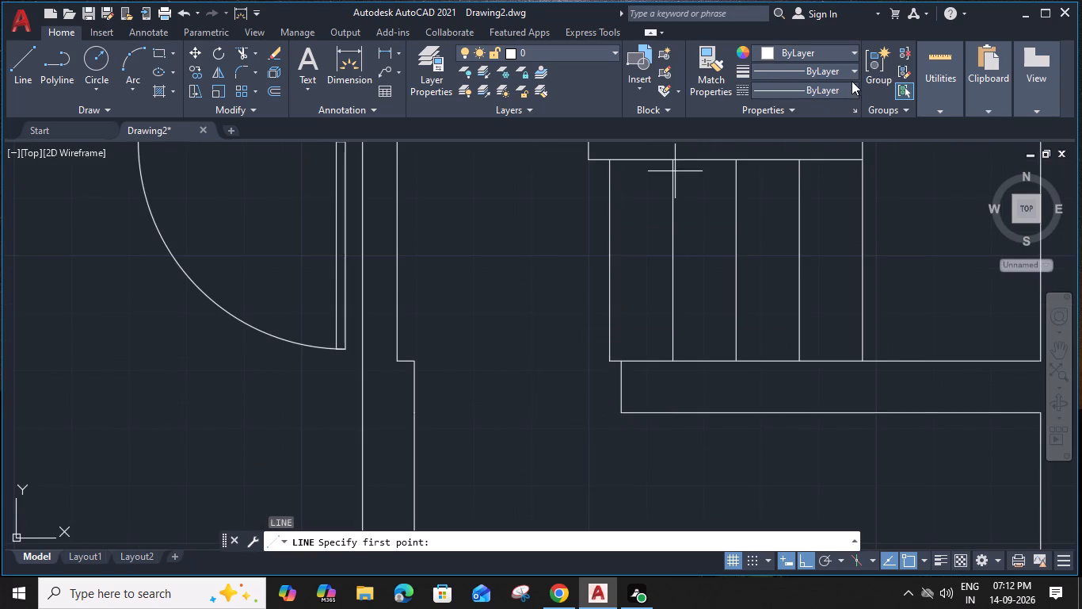
pyautogui.click(844, 83)
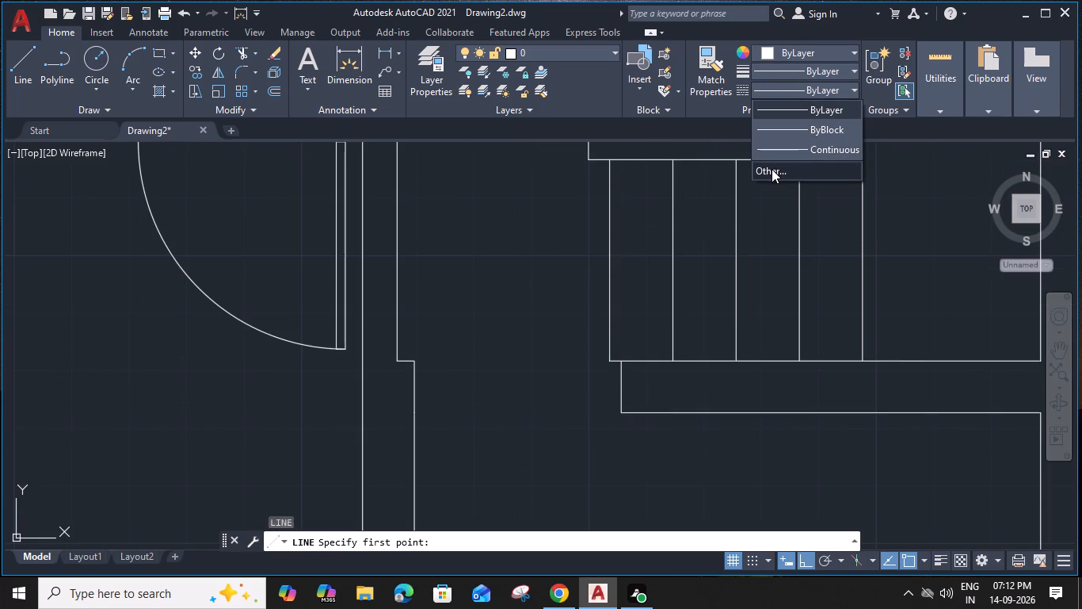
pyautogui.click(771, 169)
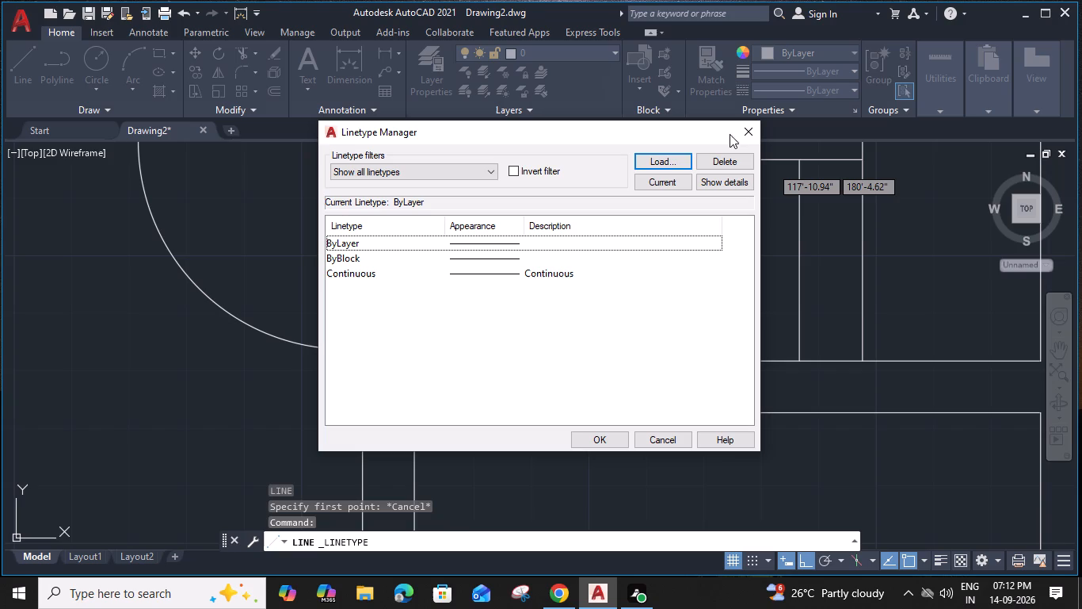
pyautogui.click(672, 155)
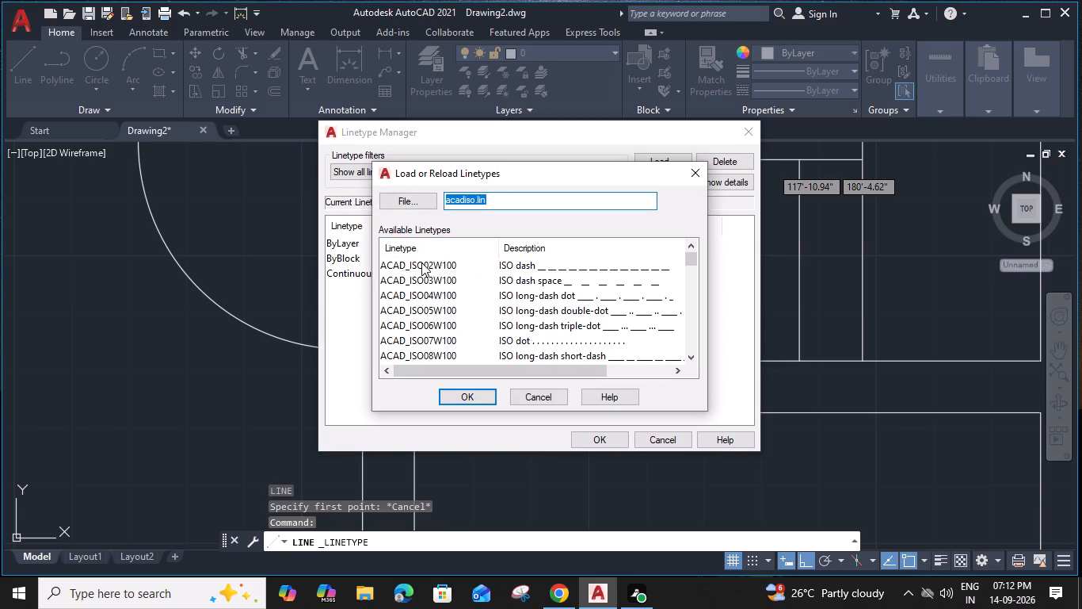
pyautogui.click(421, 262)
pyautogui.click(486, 393)
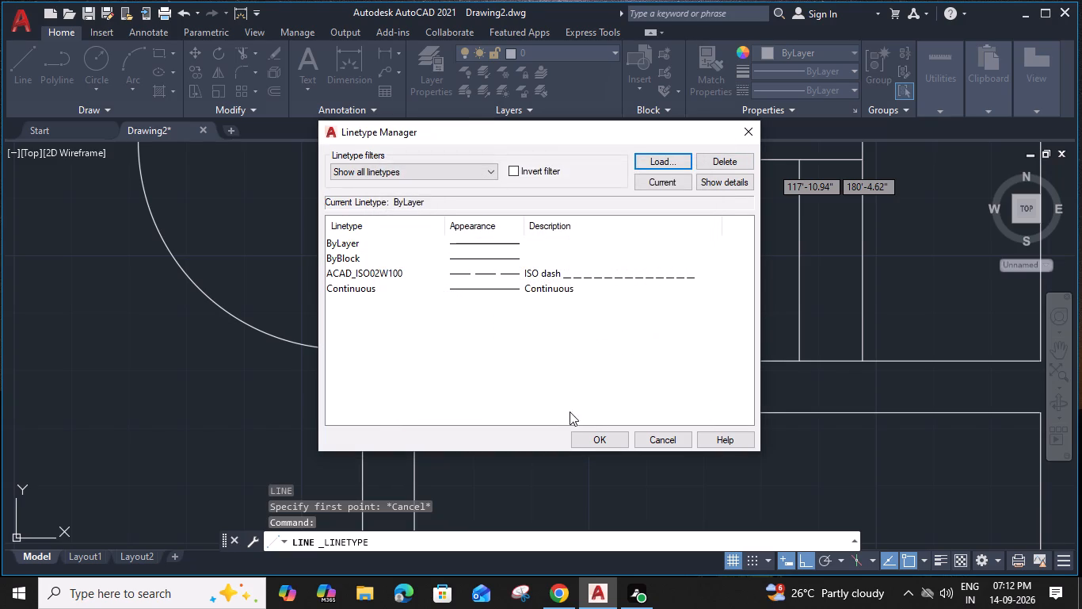
pyautogui.click(588, 434)
pyautogui.click(836, 88)
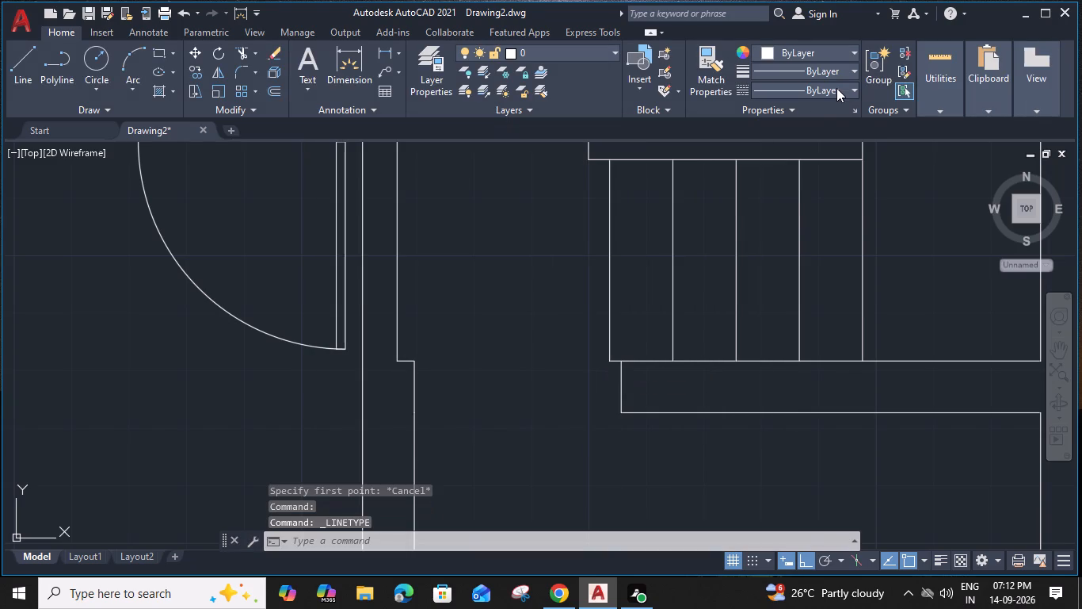
pyautogui.click(791, 150)
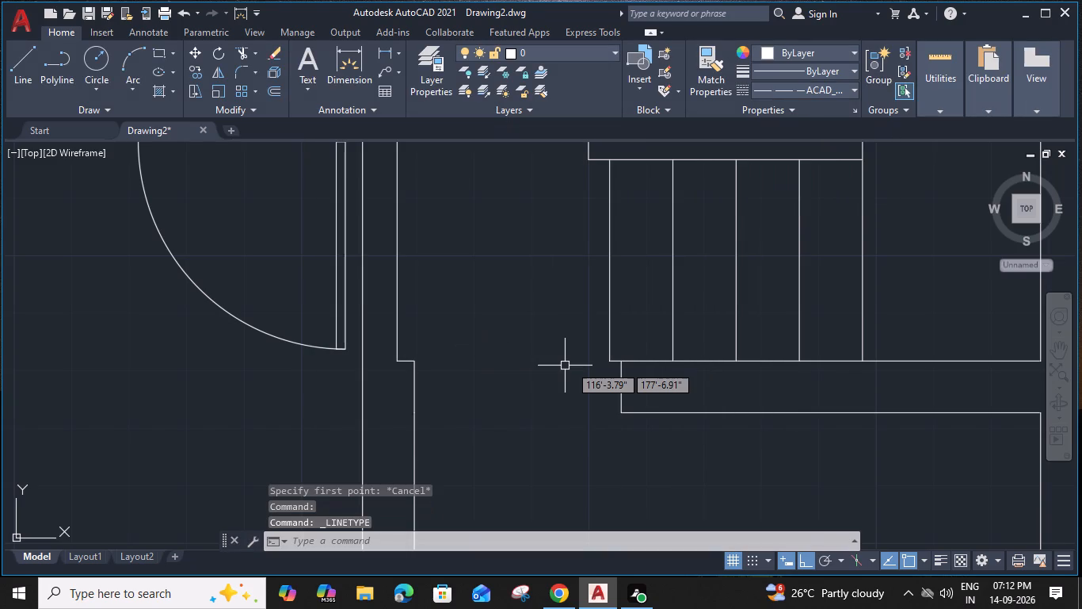
pyautogui.press('space')
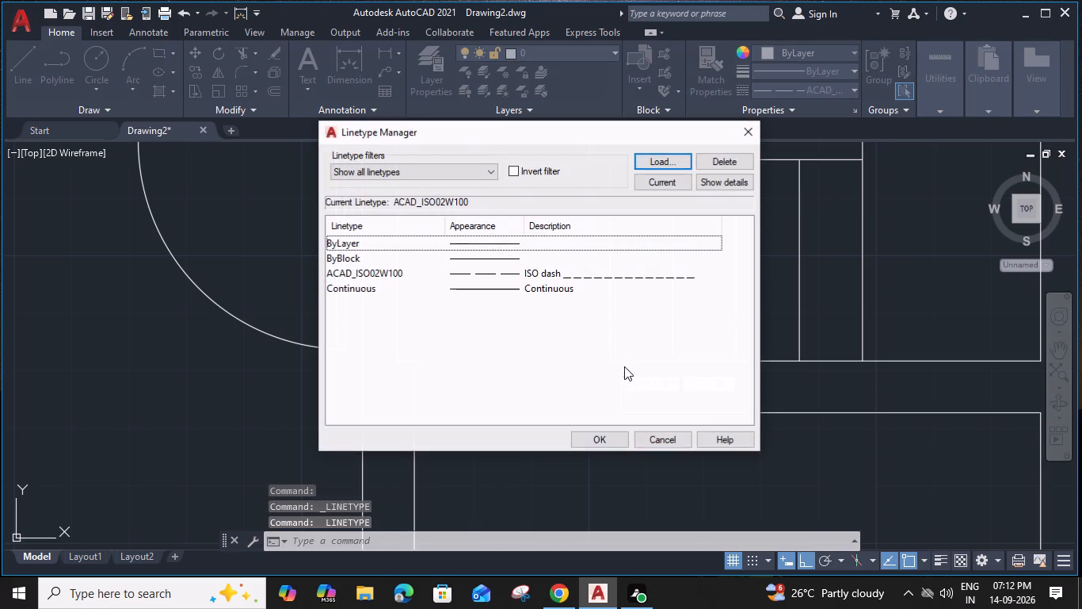
pyautogui.click(611, 436)
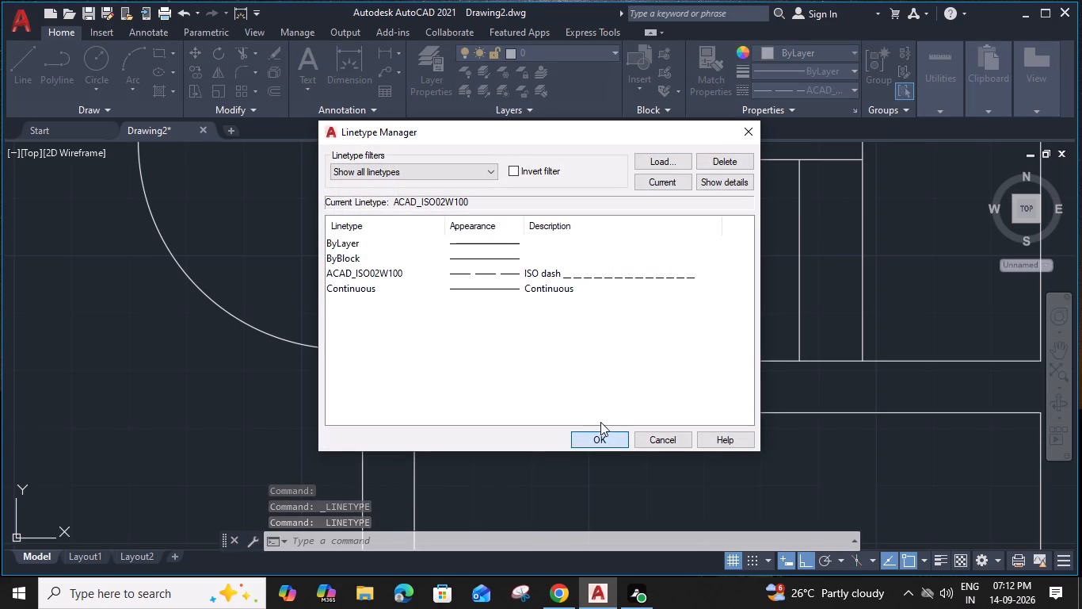
# Draw a horizontal dashed line across the opening below the staircase, from the wall stub's bottom corner to the partition's face.
pyautogui.press('l')
pyautogui.press('space')
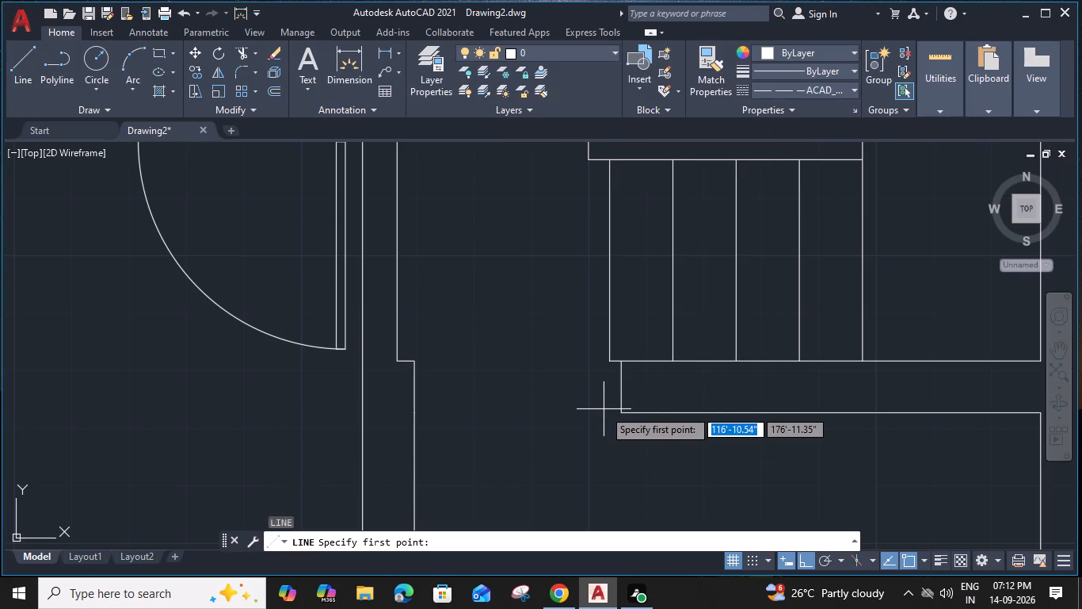
pyautogui.click(619, 412)
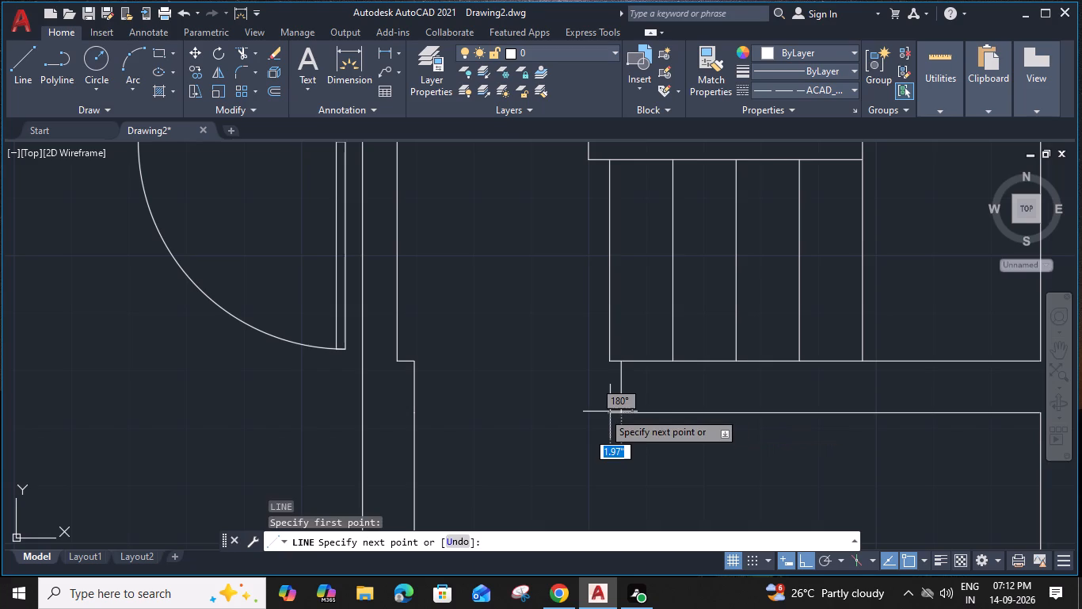
pyautogui.click(414, 413)
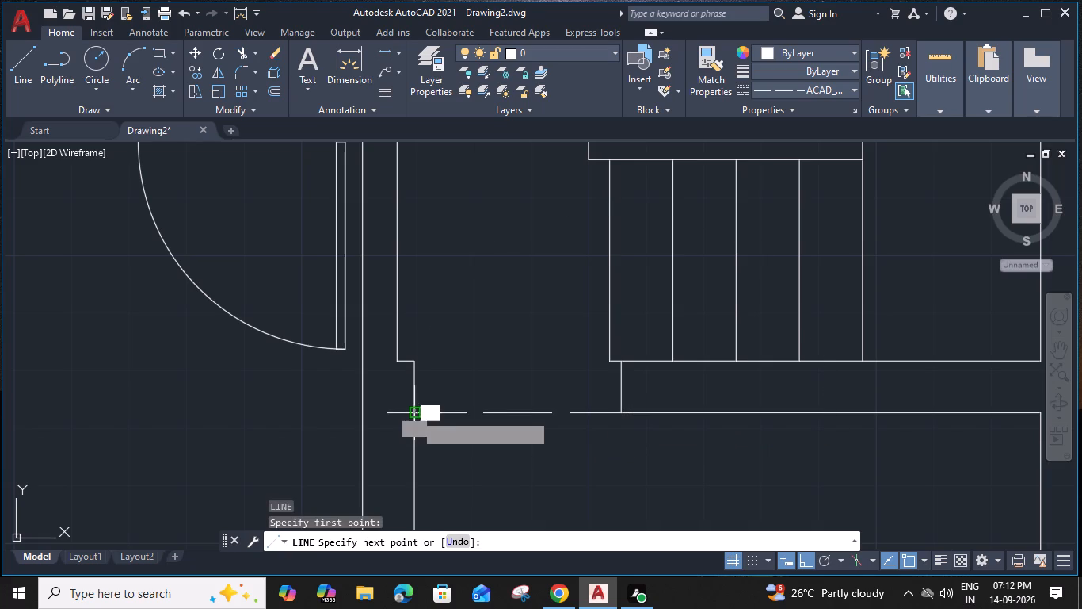
pyautogui.press('Escape')
# Change the colour of the dashed opening line below the staircase to dark red.
pyautogui.click(579, 403)
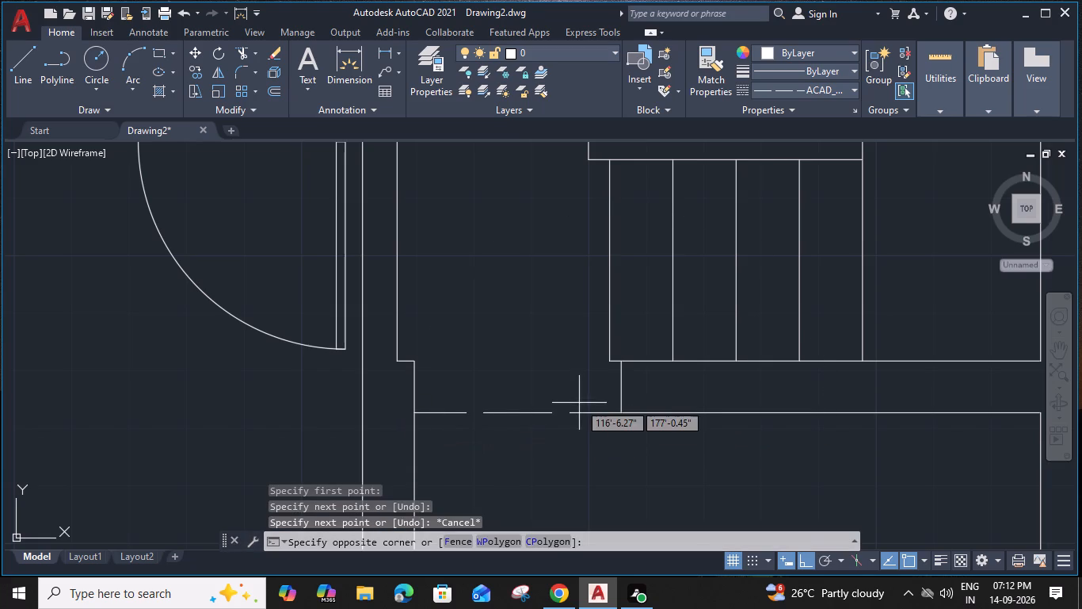
pyautogui.click(509, 435)
pyautogui.click(818, 48)
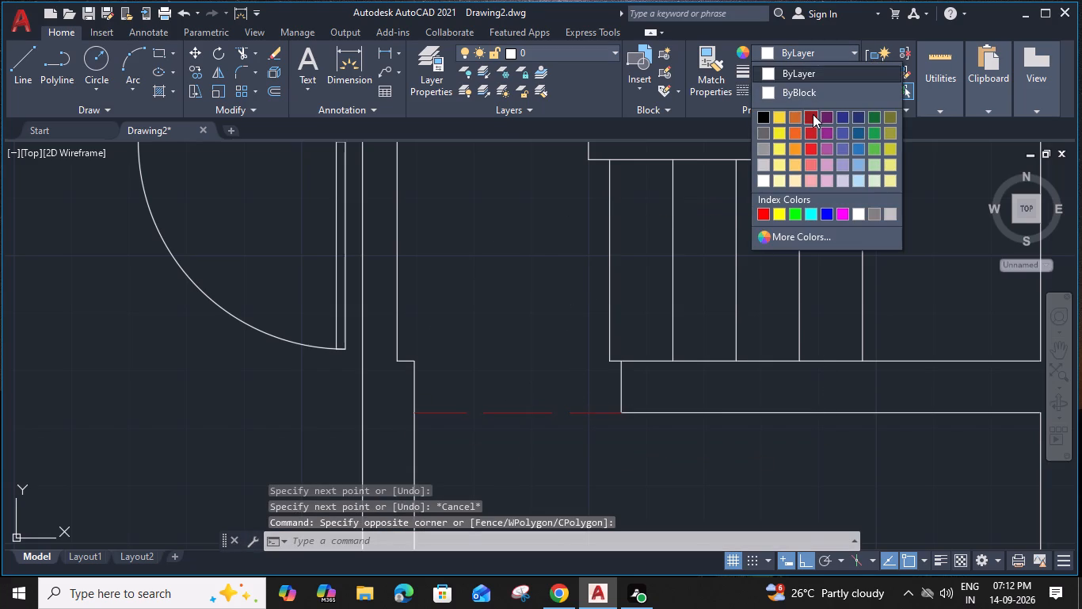
pyautogui.click(813, 114)
pyautogui.press('Escape')
# Insert the Bed - Queen block from the Home - Space Planner blocks in DesignCenter, placing it just below the floor plan.
pyautogui.scroll(-3, 547, 301)
pyautogui.moveTo(532, 301); pyautogui.dragTo(532, 302, button='middle')
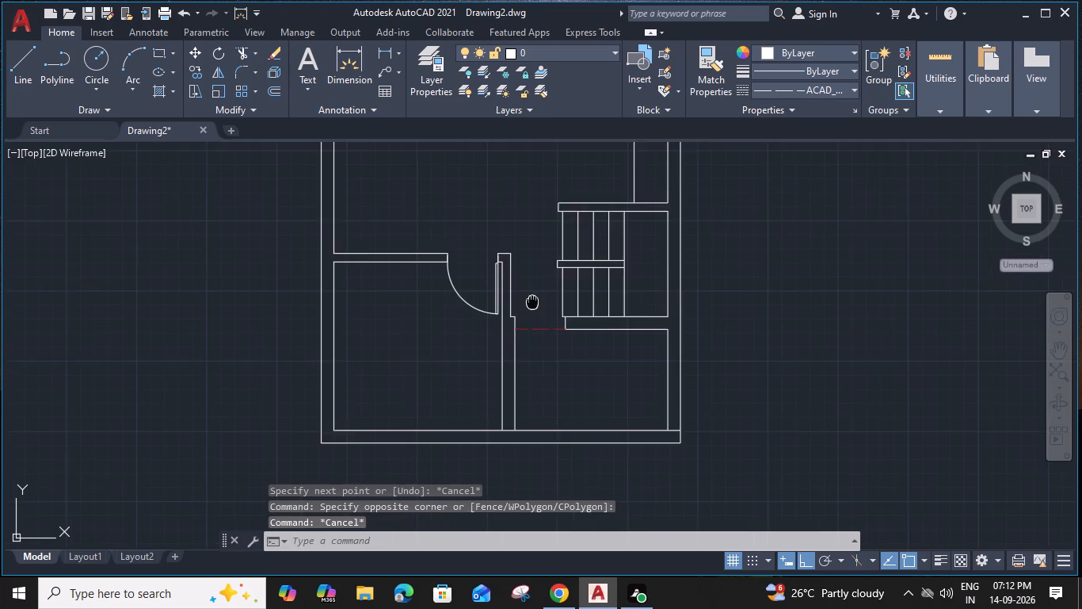
pyautogui.moveTo(532, 302); pyautogui.dragTo(578, 300, button='middle')
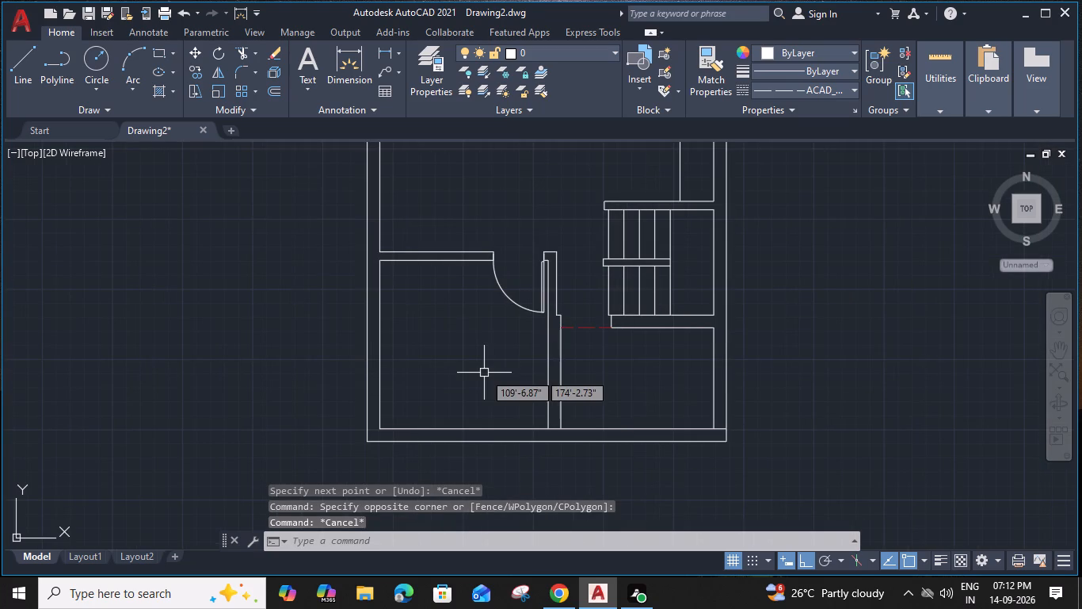
pyautogui.hotkey('ctrl', '2')
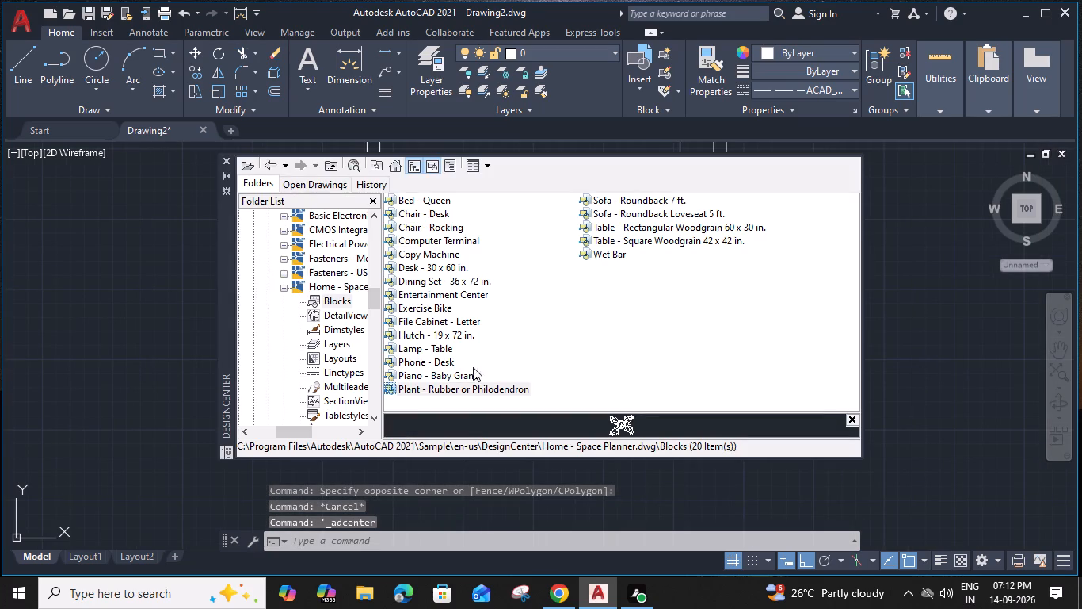
pyautogui.moveTo(415, 199); pyautogui.dragTo(507, 473)
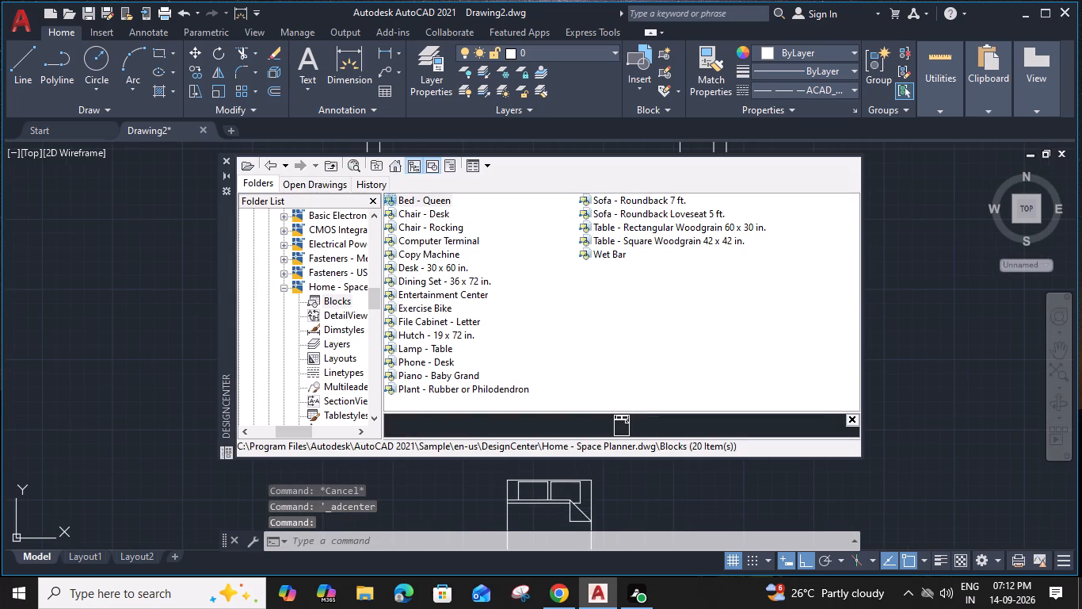
pyautogui.moveTo(507, 473); pyautogui.dragTo(507, 469)
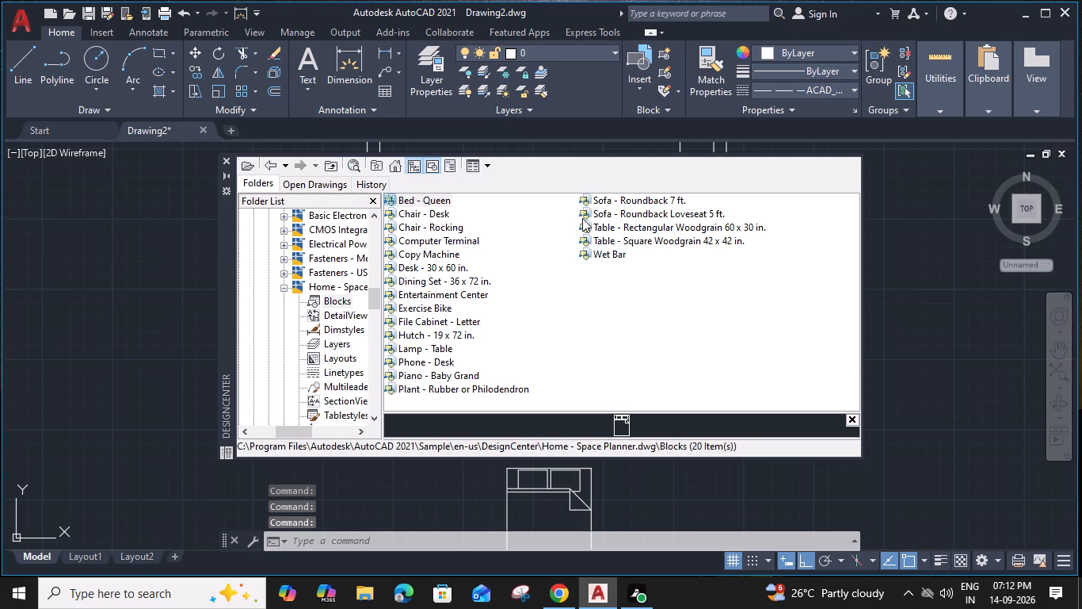
pyautogui.click(228, 159)
# Move the queen bed by its headboard midpoint to the midpoint of the top wall's inner face in the upper-left room.
pyautogui.click(543, 471)
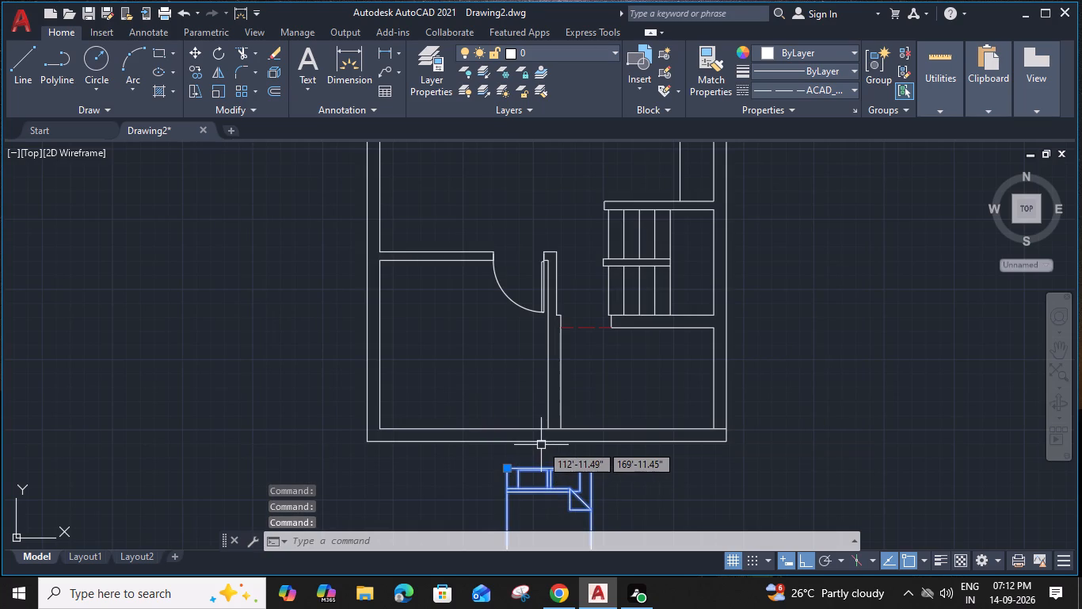
pyautogui.write('m')
pyautogui.press('space')
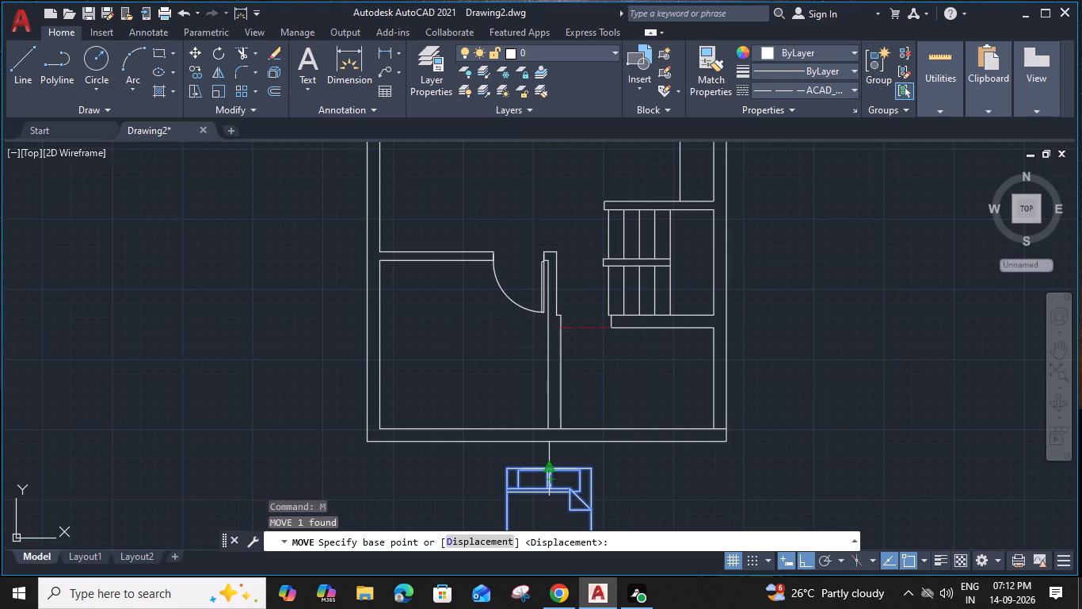
pyautogui.click(546, 466)
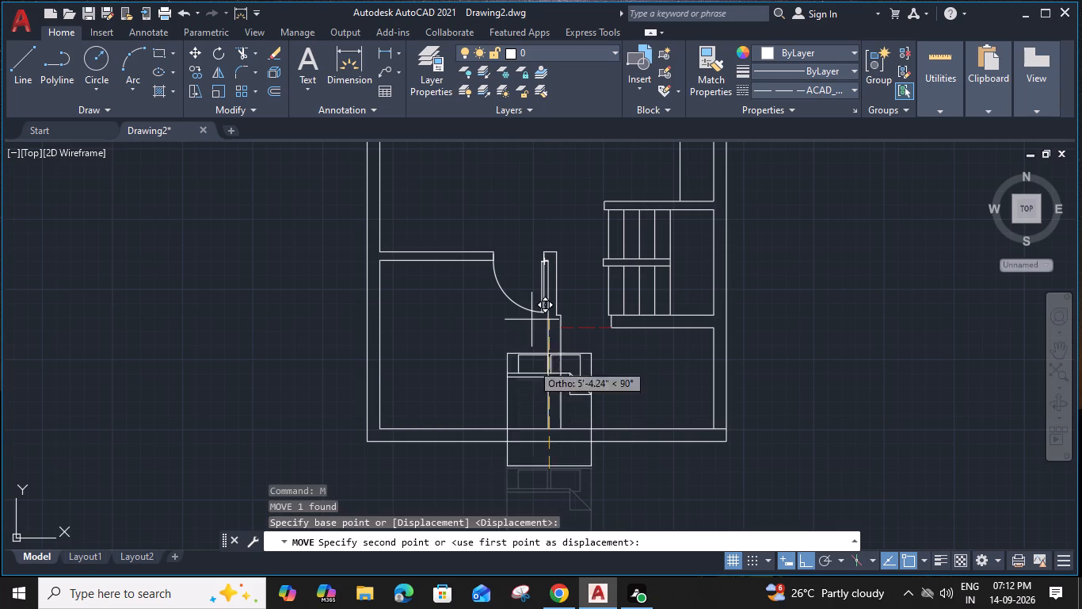
pyautogui.moveTo(531, 319); pyautogui.dragTo(531, 421, button='middle')
pyautogui.scroll(-1, 531, 421)
pyautogui.moveTo(528, 354); pyautogui.dragTo(503, 484, button='middle')
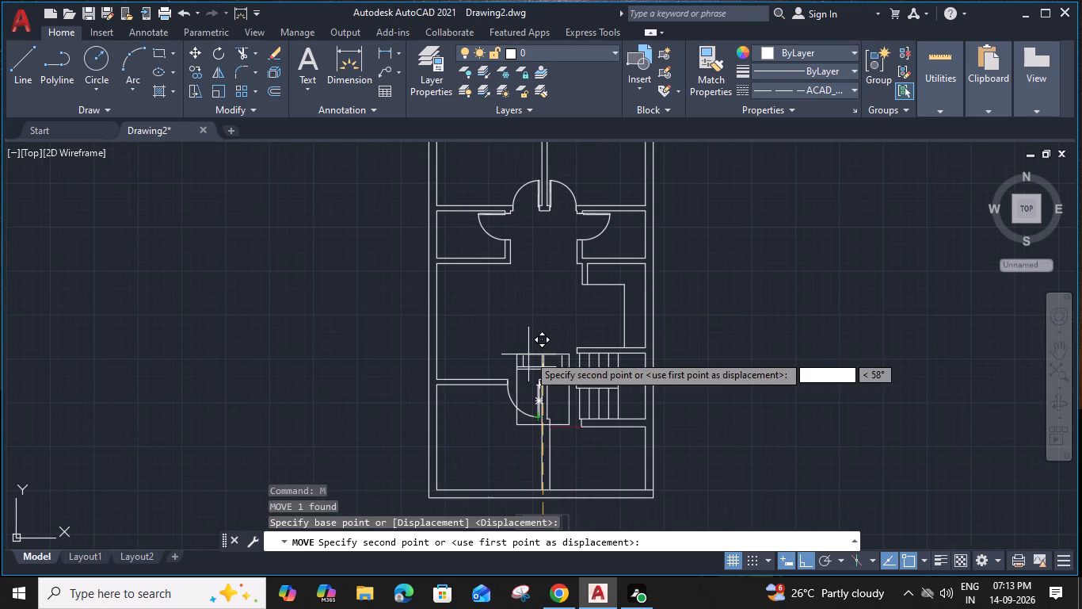
pyautogui.click(463, 212)
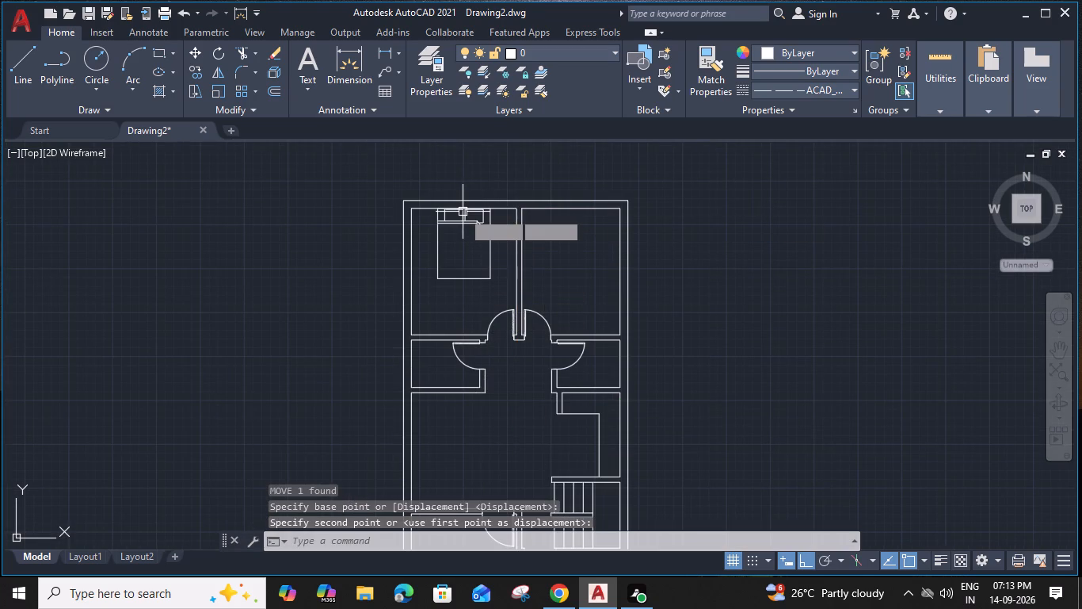
# Rotate the queen bed 90° about the left corner of its headboard.
pyautogui.click(487, 227)
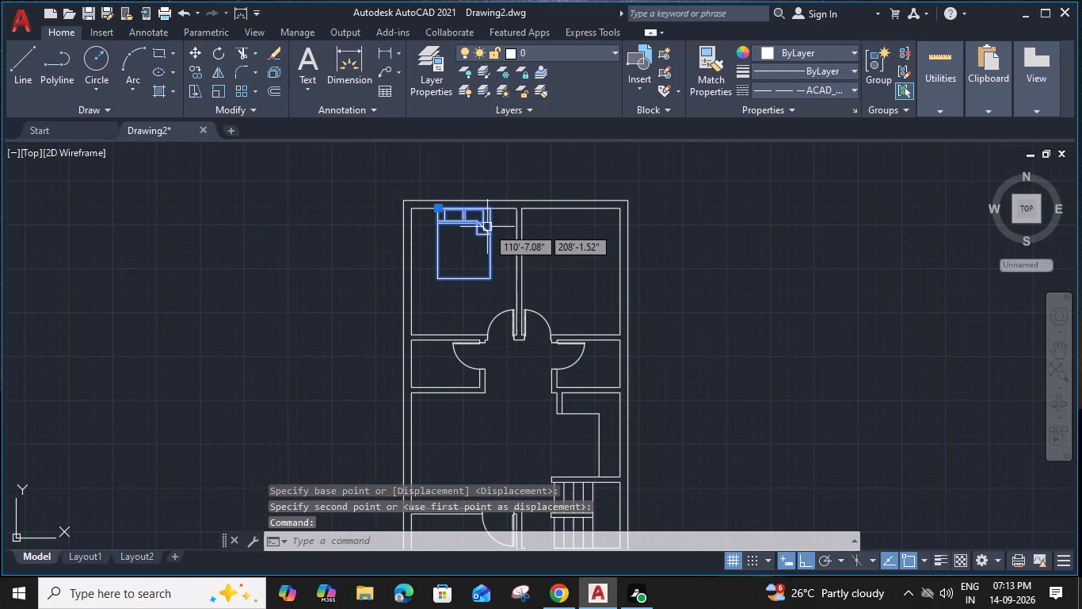
pyautogui.write('ro')
pyautogui.press('space')
pyautogui.moveTo(465, 247); pyautogui.dragTo(459, 255, button='middle')
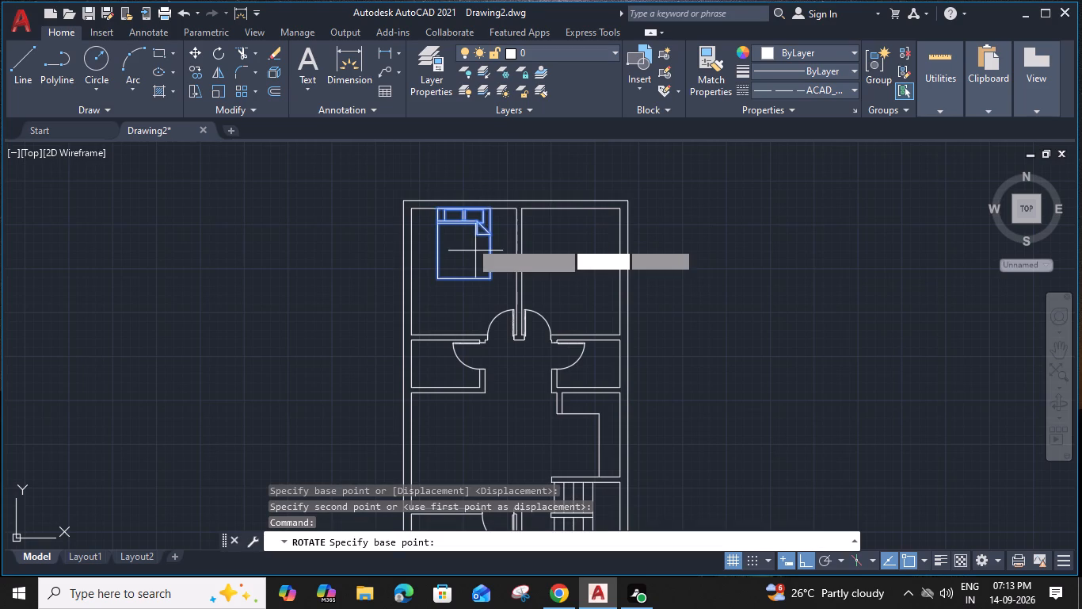
pyautogui.moveTo(459, 255); pyautogui.dragTo(440, 341, button='middle')
pyautogui.scroll(3, 432, 305)
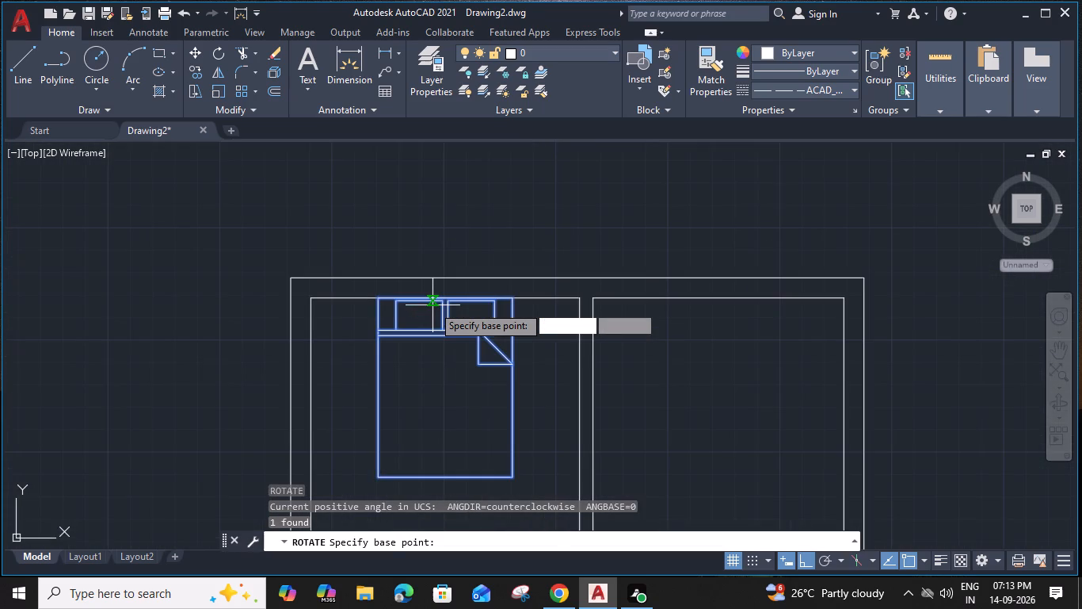
pyautogui.click(345, 292)
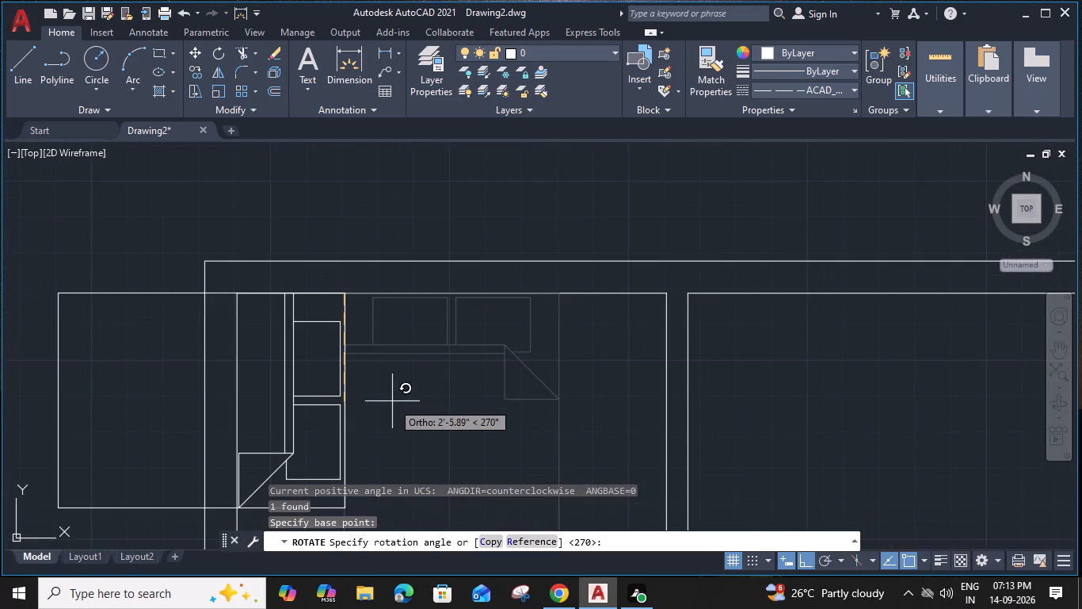
pyautogui.scroll(5, 348, 241)
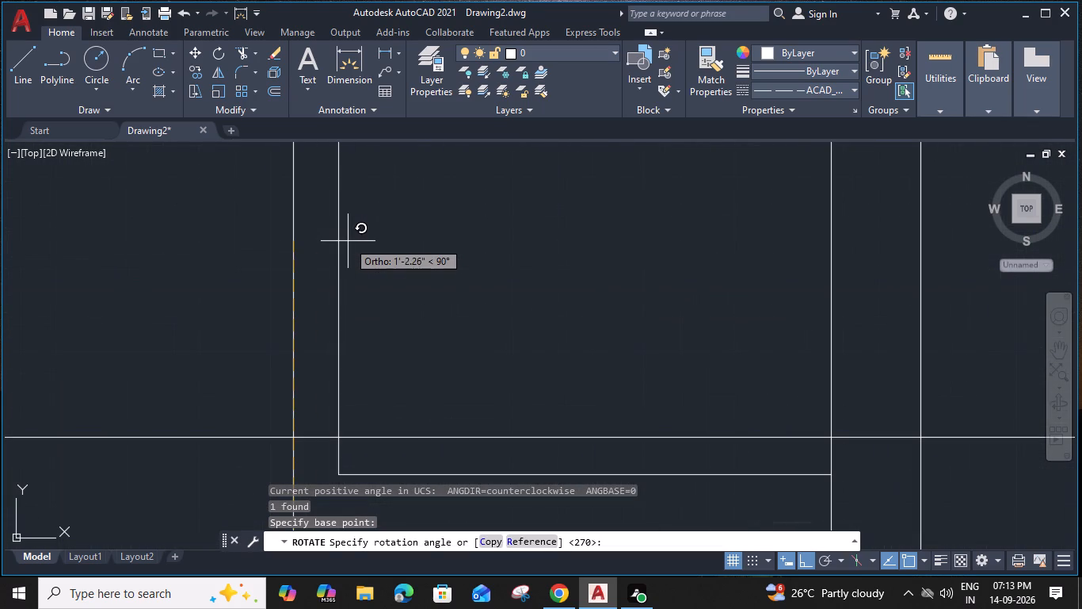
pyautogui.click(294, 263)
# Move the rotated queen bed by its headboard midpoint to the midpoint of the upper-left room's left wall inner face.
pyautogui.scroll(-2, 294, 266)
pyautogui.moveTo(351, 237); pyautogui.dragTo(329, 250)
pyautogui.click(248, 274)
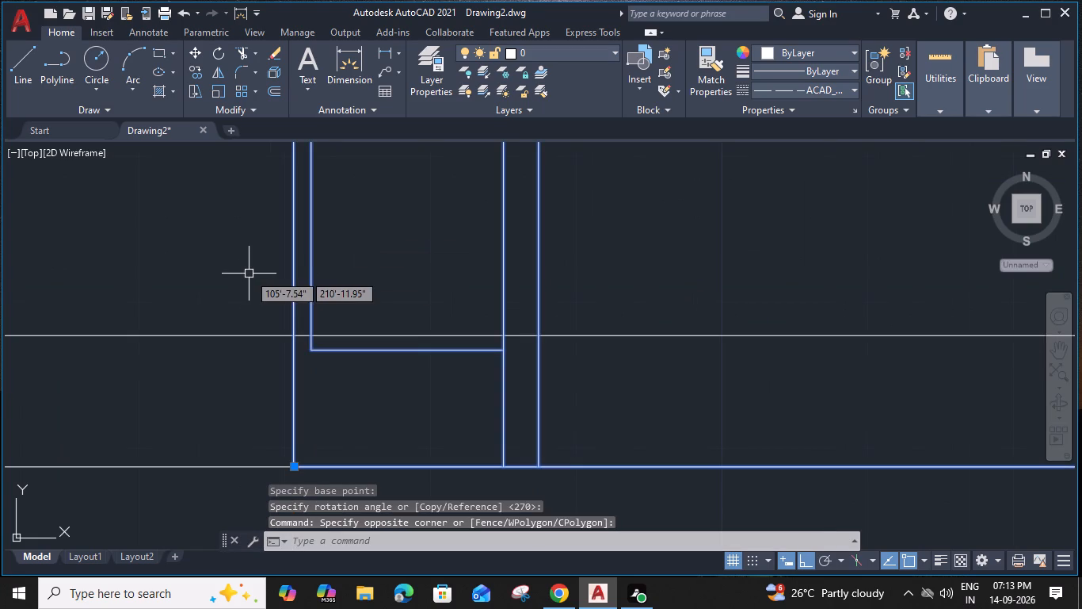
pyautogui.write('m')
pyautogui.press('space')
pyautogui.scroll(-3, 249, 274)
pyautogui.moveTo(252, 274); pyautogui.dragTo(354, 361, button='middle')
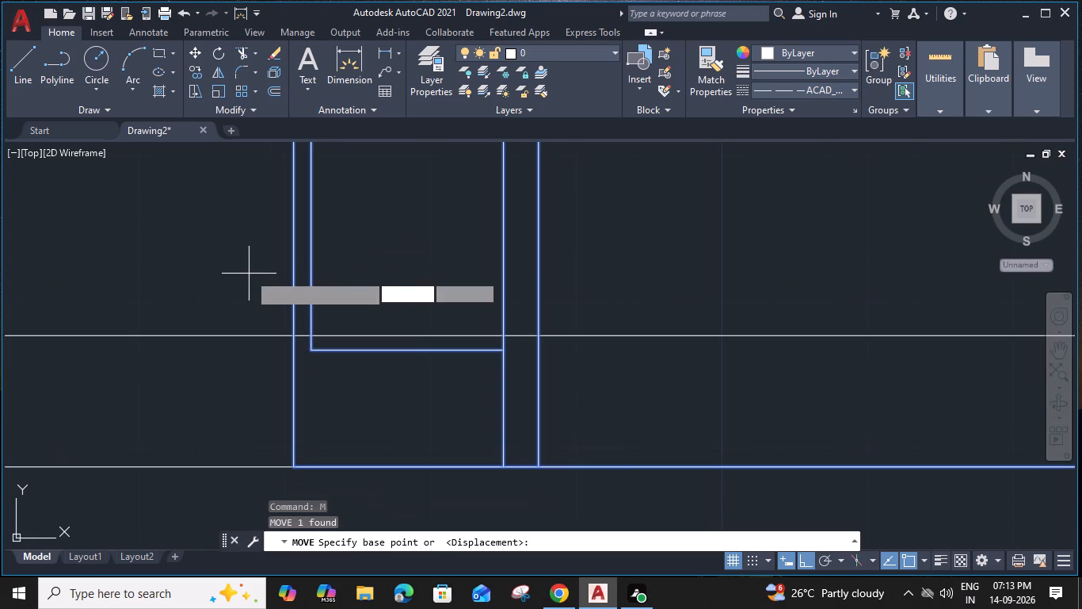
pyautogui.click(360, 302)
pyautogui.moveTo(339, 391); pyautogui.dragTo(339, 393, button='middle')
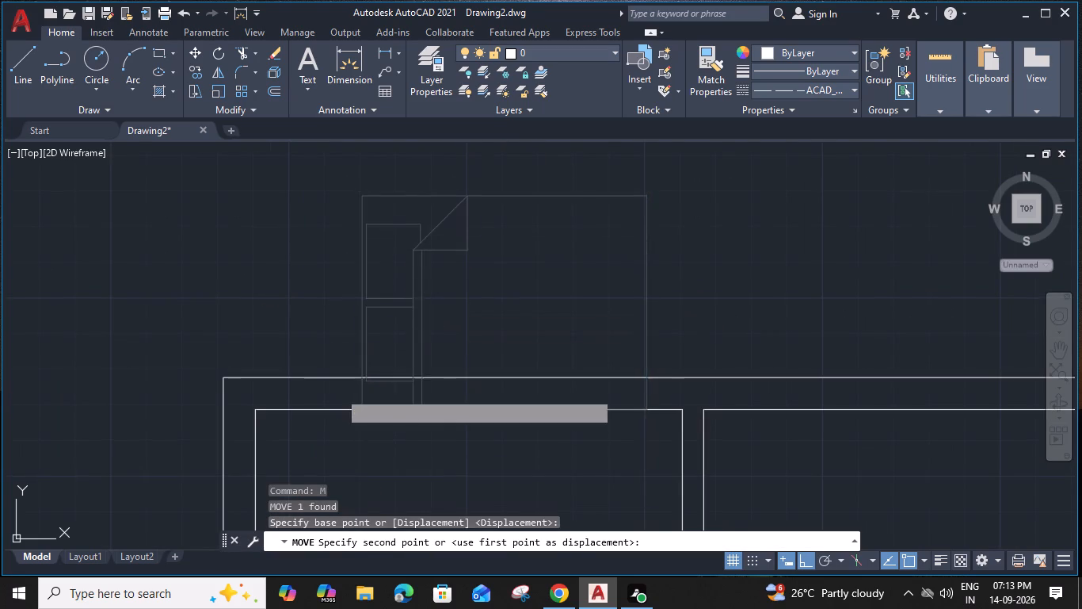
pyautogui.moveTo(339, 393); pyautogui.dragTo(396, 241, button='middle')
pyautogui.scroll(-1, 387, 301)
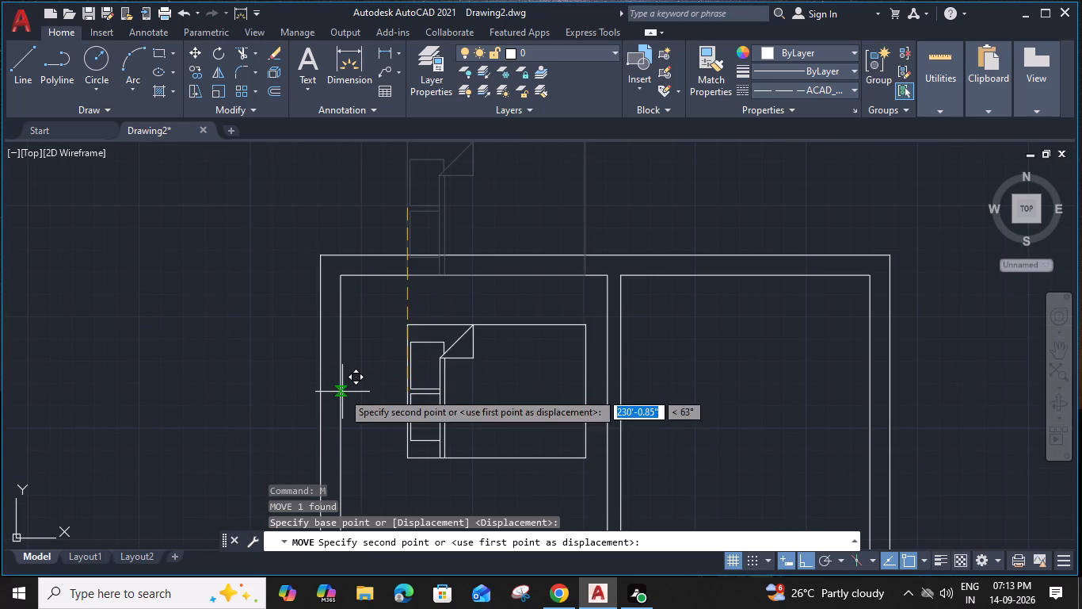
pyautogui.moveTo(350, 351); pyautogui.dragTo(375, 252, button='middle')
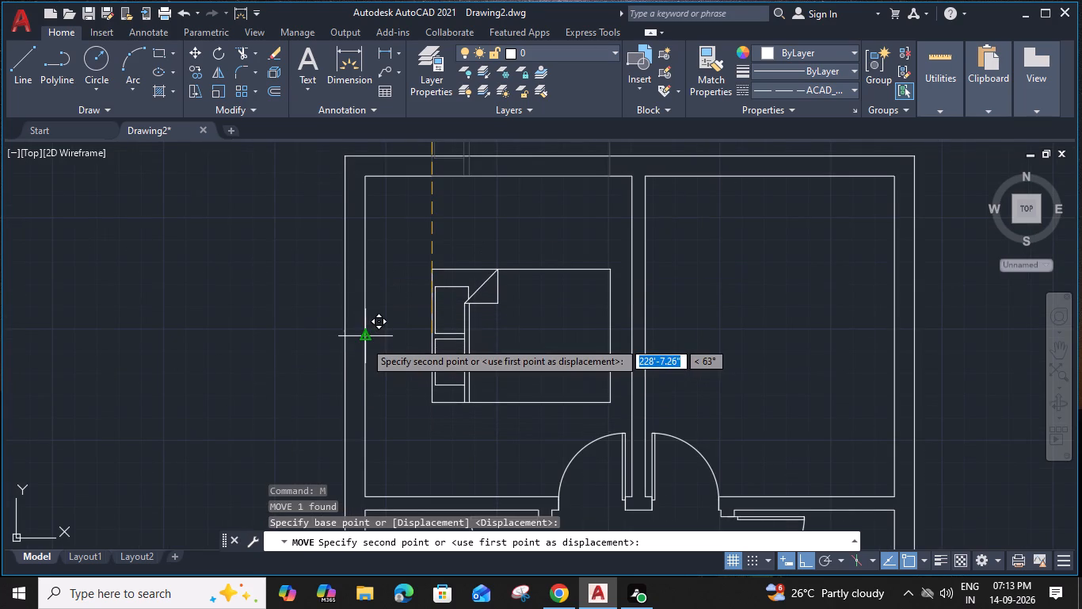
pyautogui.click(364, 340)
# Move the queen bed from its upper headboard corner a short distance up along the left wall's inner face.
pyautogui.moveTo(461, 248); pyautogui.dragTo(461, 247, button='middle')
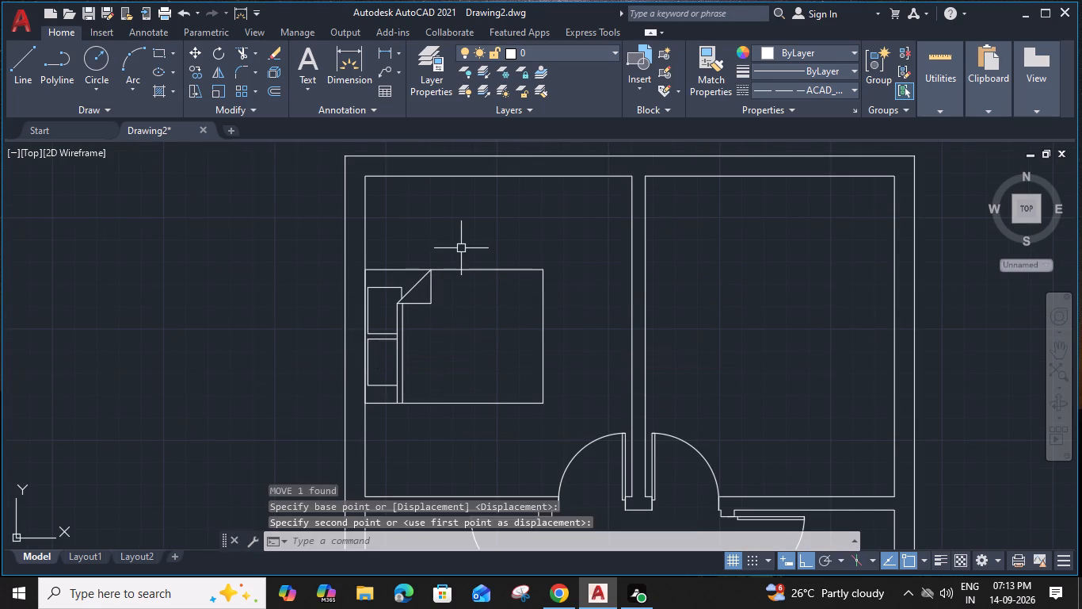
pyautogui.moveTo(461, 247); pyautogui.dragTo(461, 226, button='middle')
pyautogui.click(494, 233)
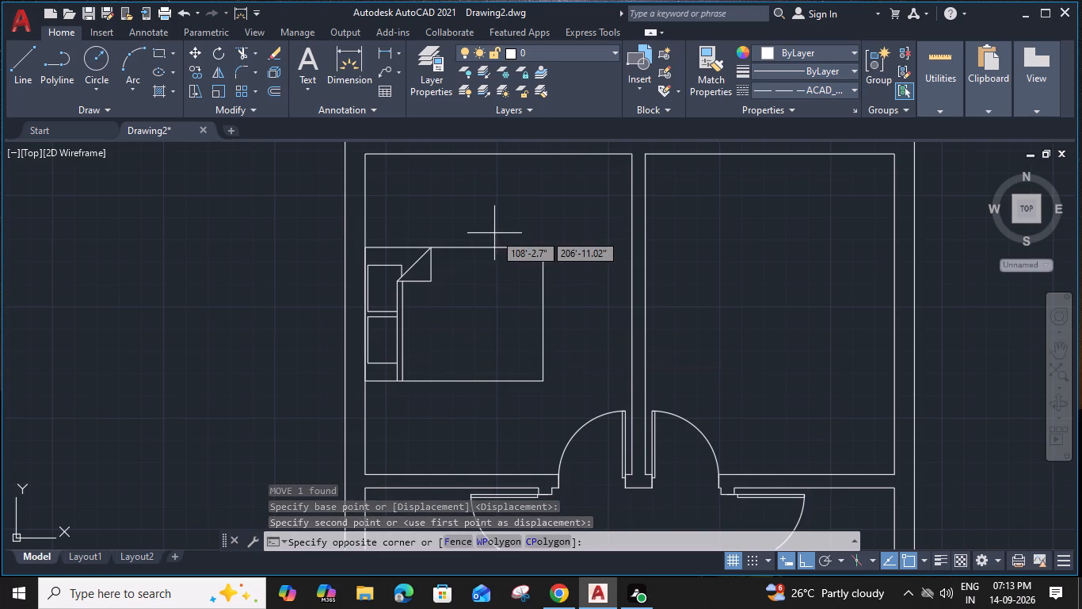
pyautogui.click(402, 316)
pyautogui.write('m')
pyautogui.press('space')
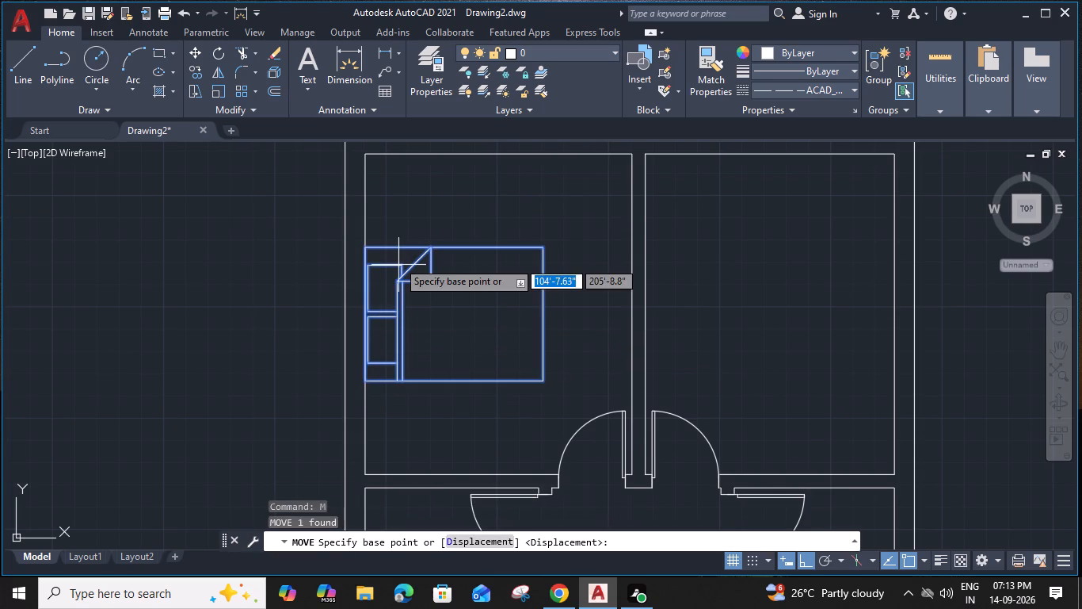
pyautogui.scroll(1, 364, 242)
pyautogui.click(364, 252)
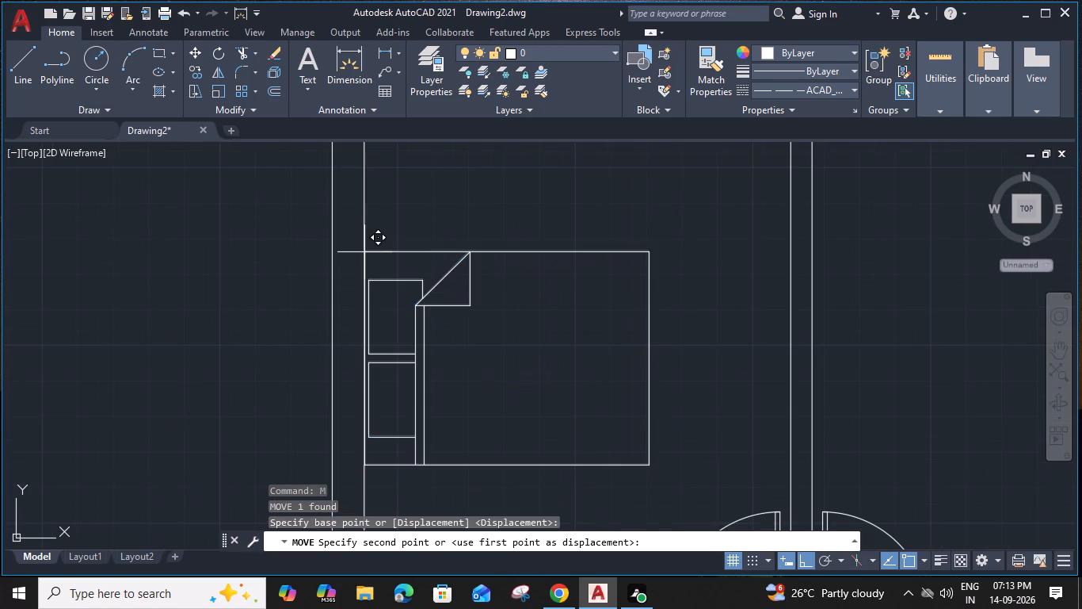
pyautogui.click(364, 211)
# Offset the upper-left room's bottom wall inner line 1.6' upward into the room.
pyautogui.scroll(-2, 375, 231)
pyautogui.moveTo(405, 297); pyautogui.dragTo(406, 277, button='middle')
pyautogui.scroll(2, 434, 370)
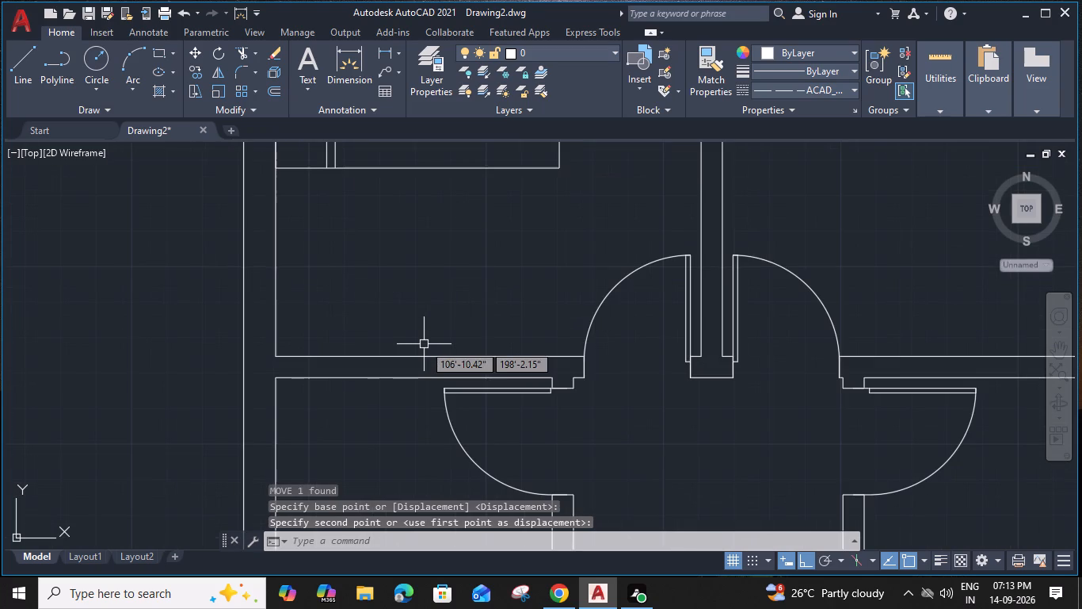
pyautogui.click(409, 359)
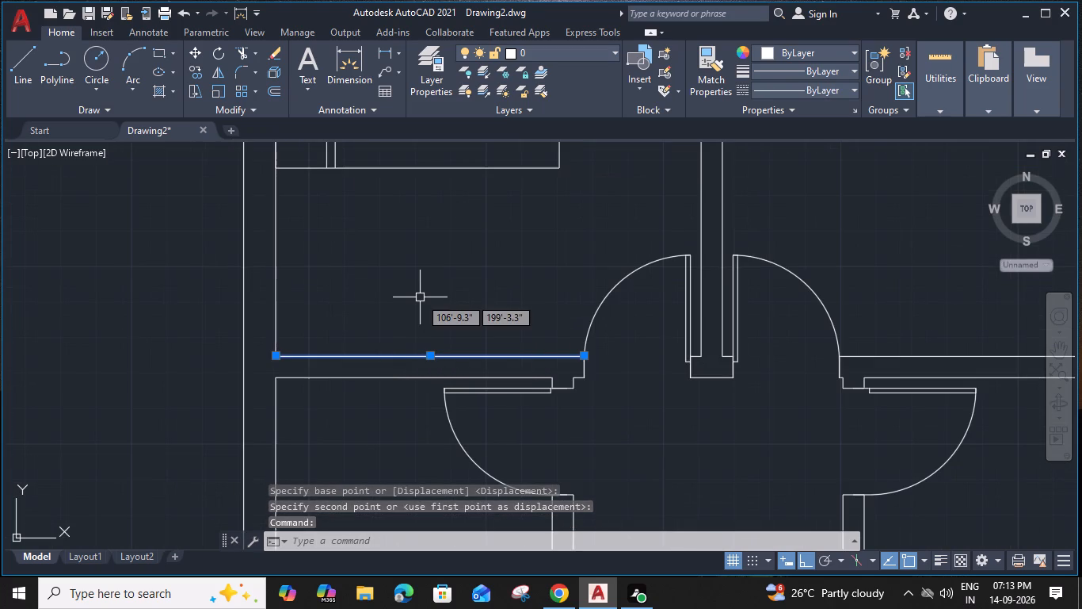
pyautogui.press('o')
pyautogui.press('Return')
pyautogui.write('1.')
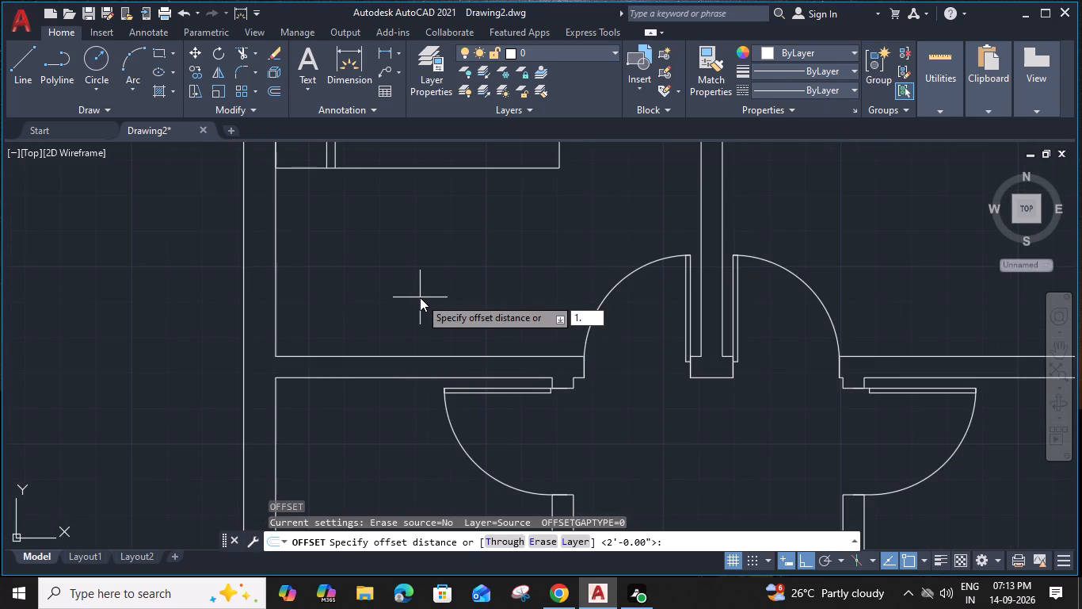
pyautogui.press('BackSpace')
pyautogui.press('BackSpace')
pyautogui.write('1.6')
pyautogui.hotkey('shift', '"')
pyautogui.press('BackSpace')
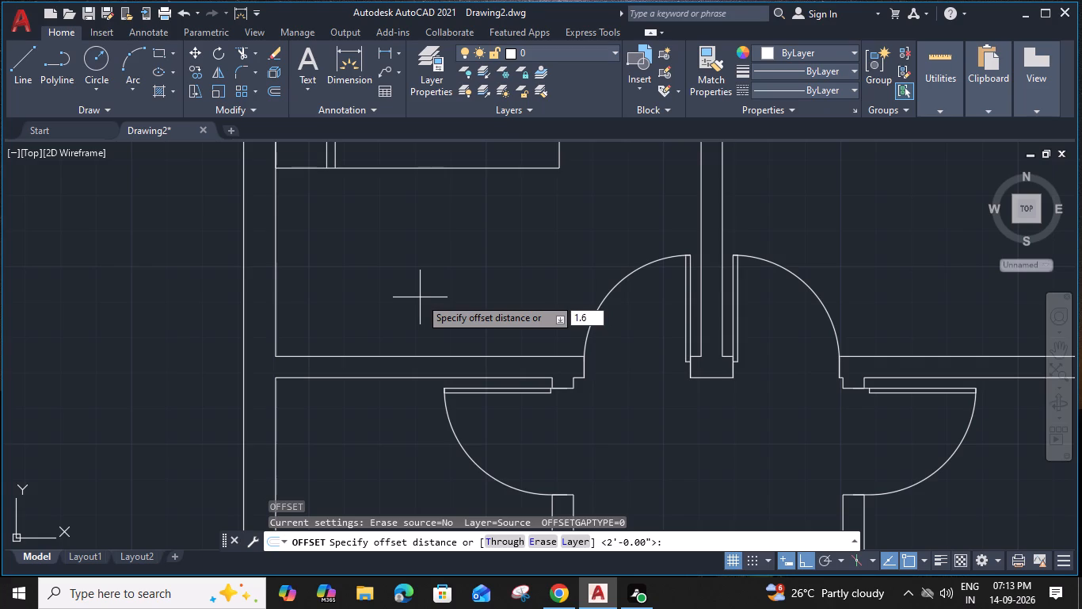
pyautogui.press("'")
pyautogui.press('Return')
pyautogui.click(420, 297)
pyautogui.press('Escape')
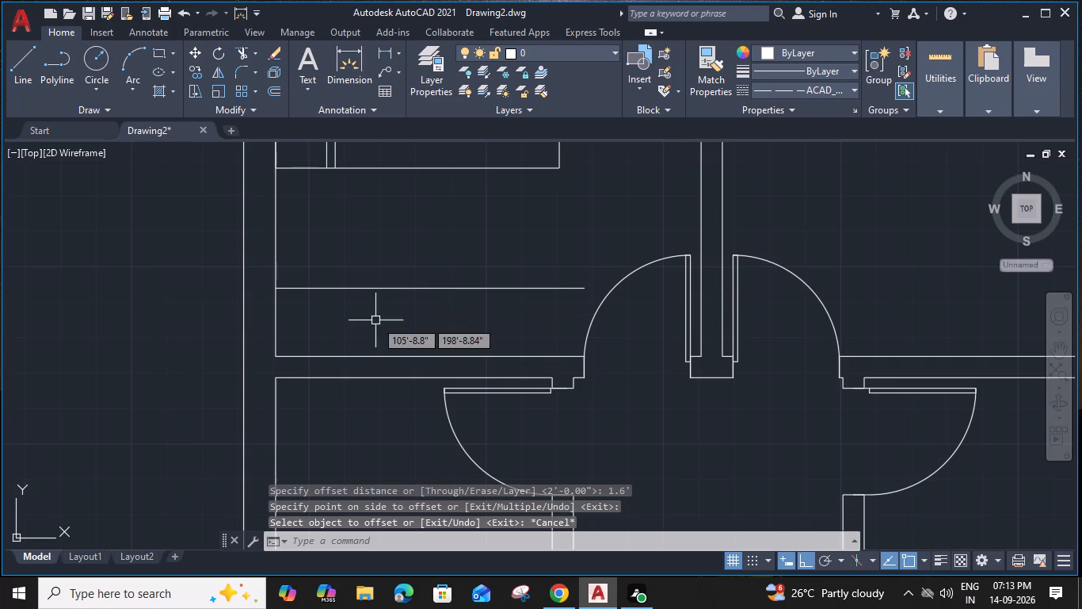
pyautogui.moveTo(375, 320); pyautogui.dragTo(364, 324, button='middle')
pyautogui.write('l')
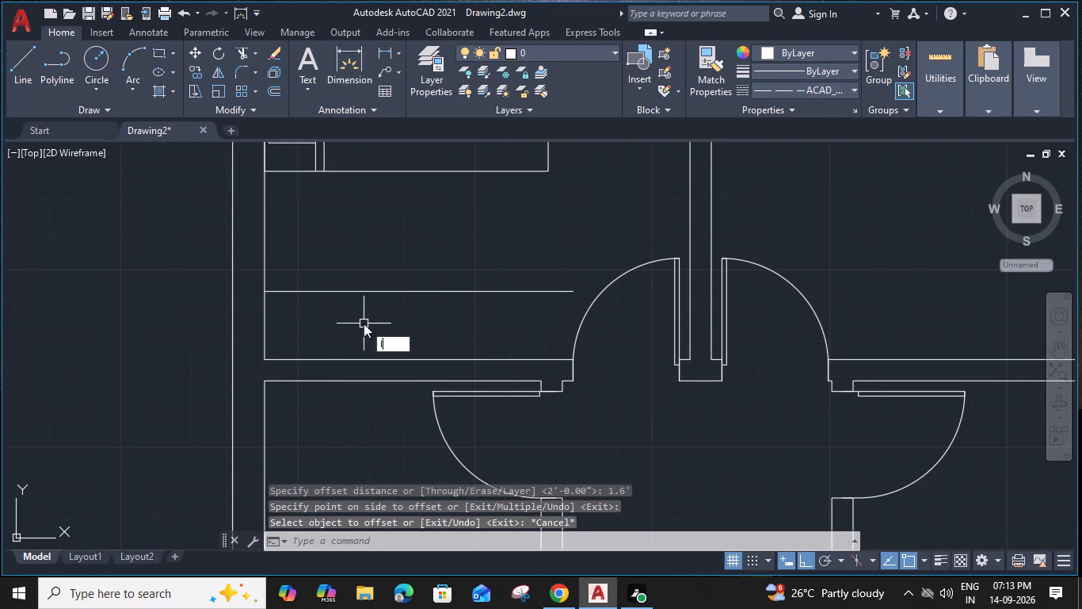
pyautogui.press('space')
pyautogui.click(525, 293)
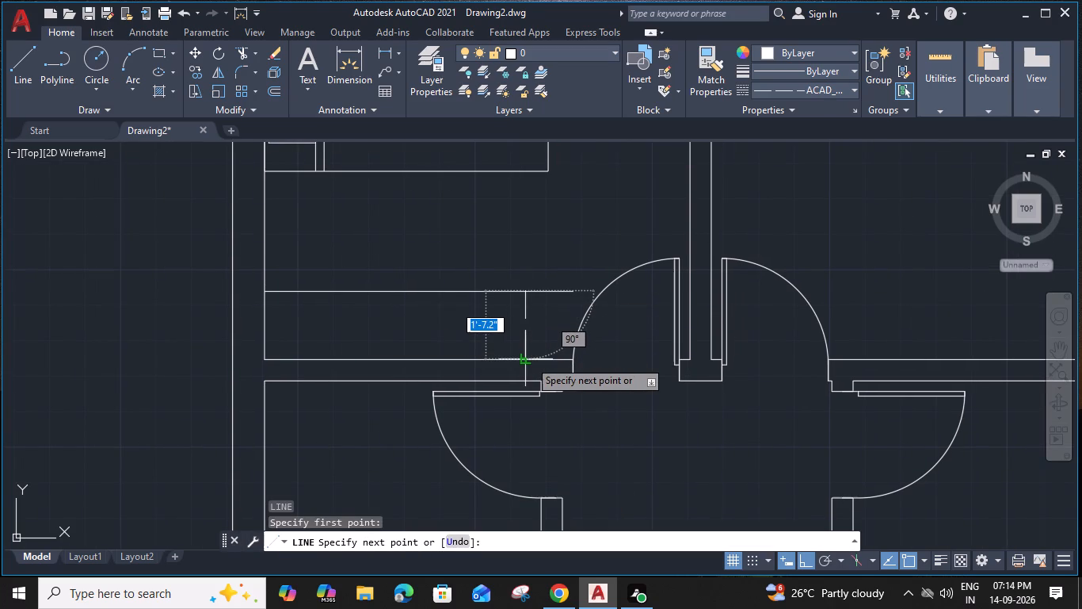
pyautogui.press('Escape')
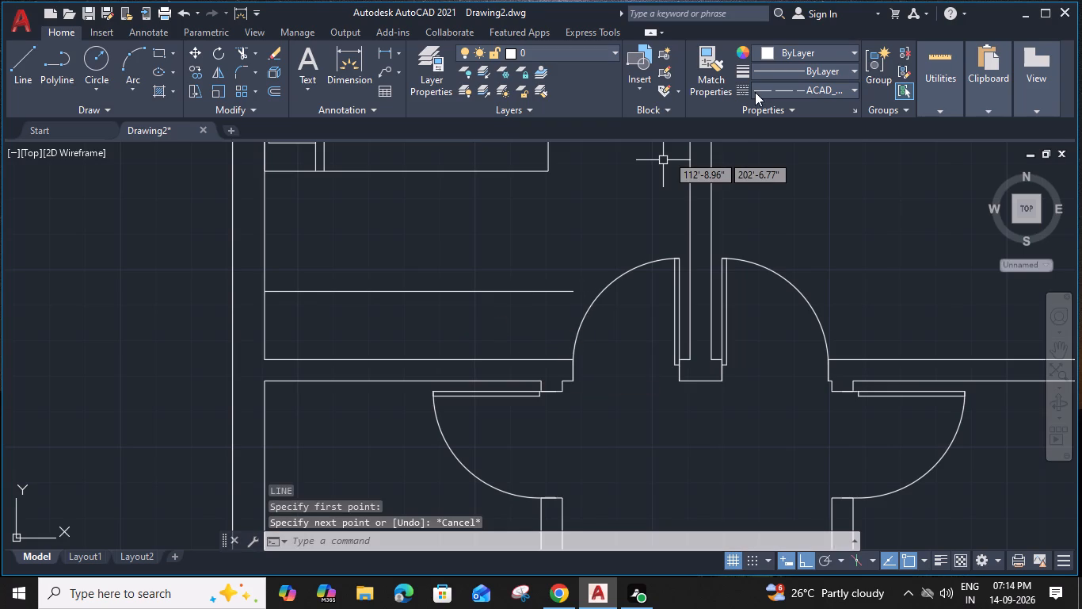
# Set the current linetype to ByLayer and draw a vertical line from the offset line down to the bottom wall, left of the door.
pyautogui.click(755, 92)
pyautogui.click(759, 113)
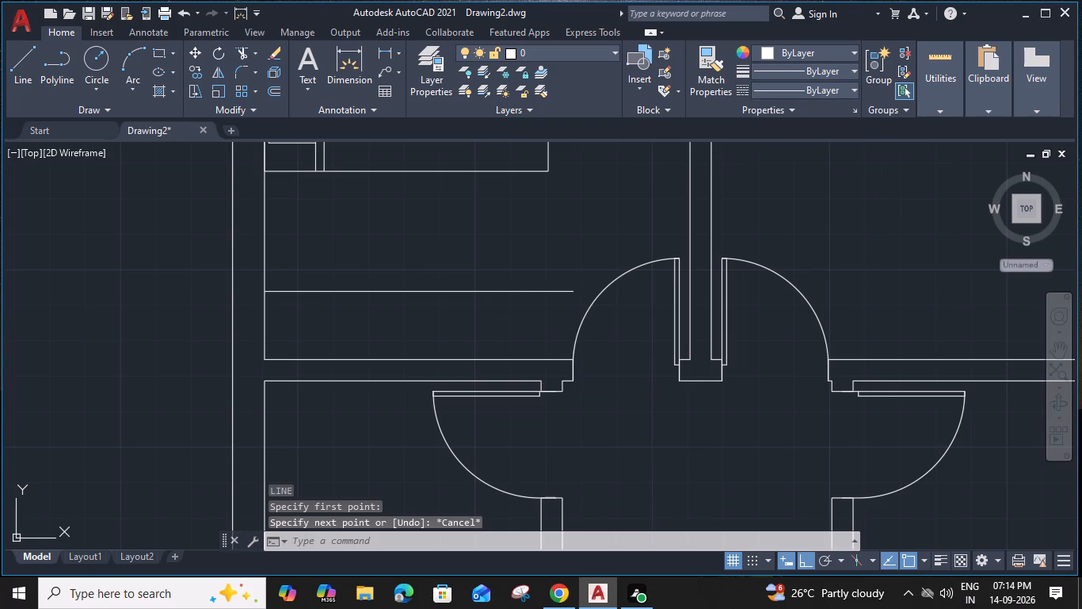
pyautogui.press('l')
pyautogui.press('space')
pyautogui.click(493, 293)
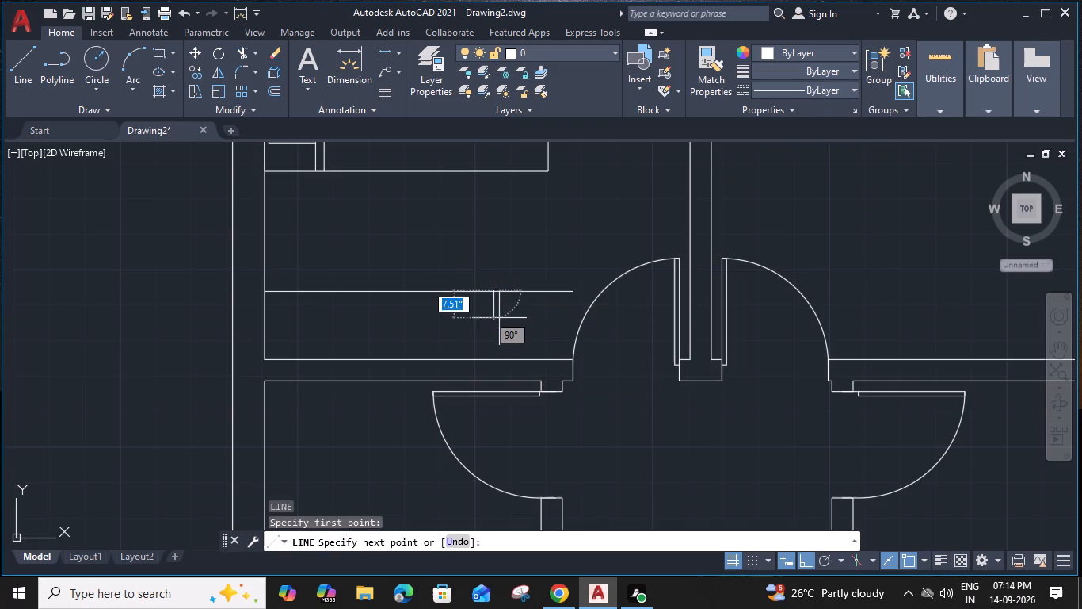
pyautogui.click(496, 362)
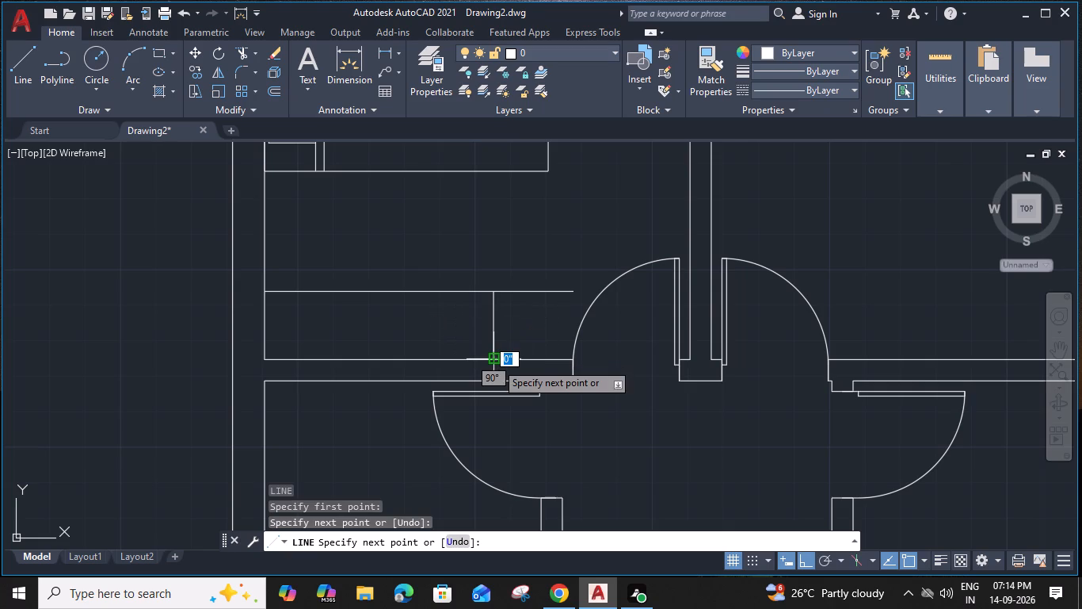
pyautogui.press('Escape')
# Trim the offset line's excess between the new vertical line and the door swing.
pyautogui.write('tr')
pyautogui.press('space')
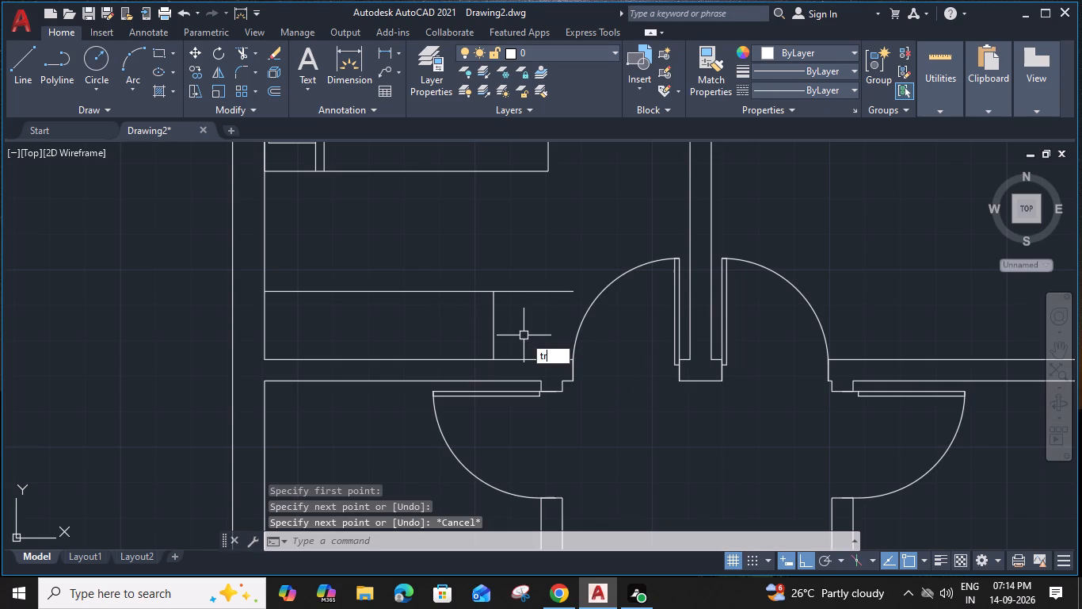
pyautogui.click(524, 295)
pyautogui.press('Escape')
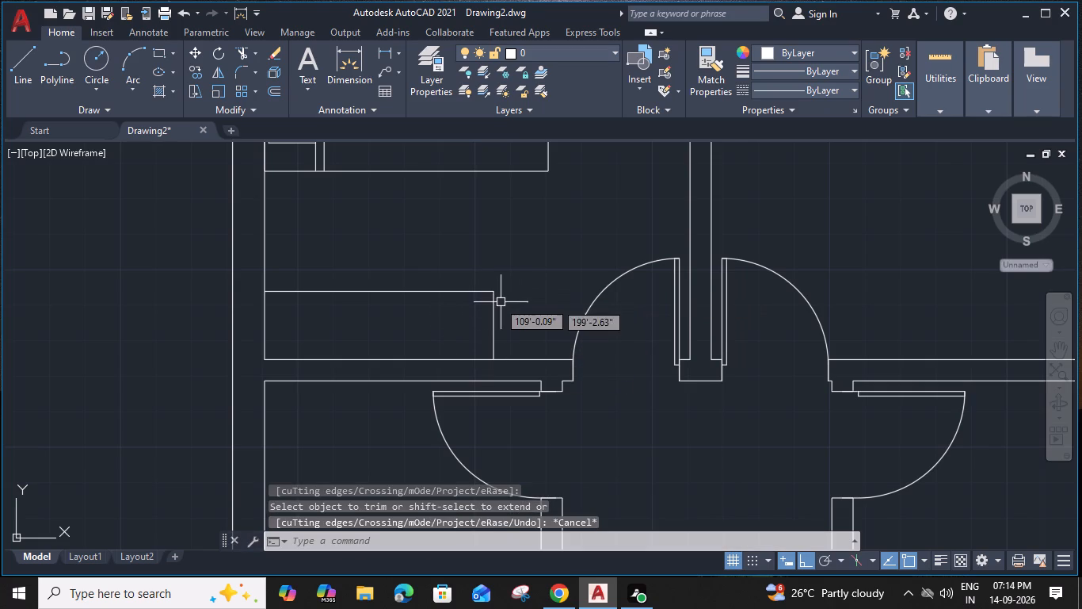
# Offset the rectangle's top line 1" upward and its right-hand vertical line 1" outward.
pyautogui.click(473, 292)
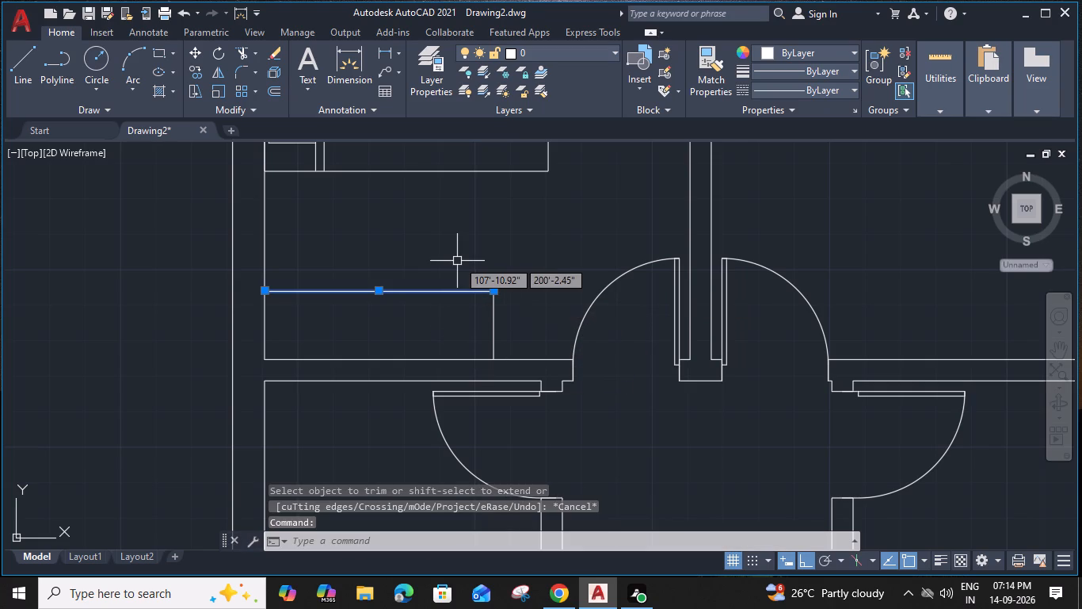
pyautogui.press('o')
pyautogui.press('Return')
pyautogui.write('1"')
pyautogui.press('Return')
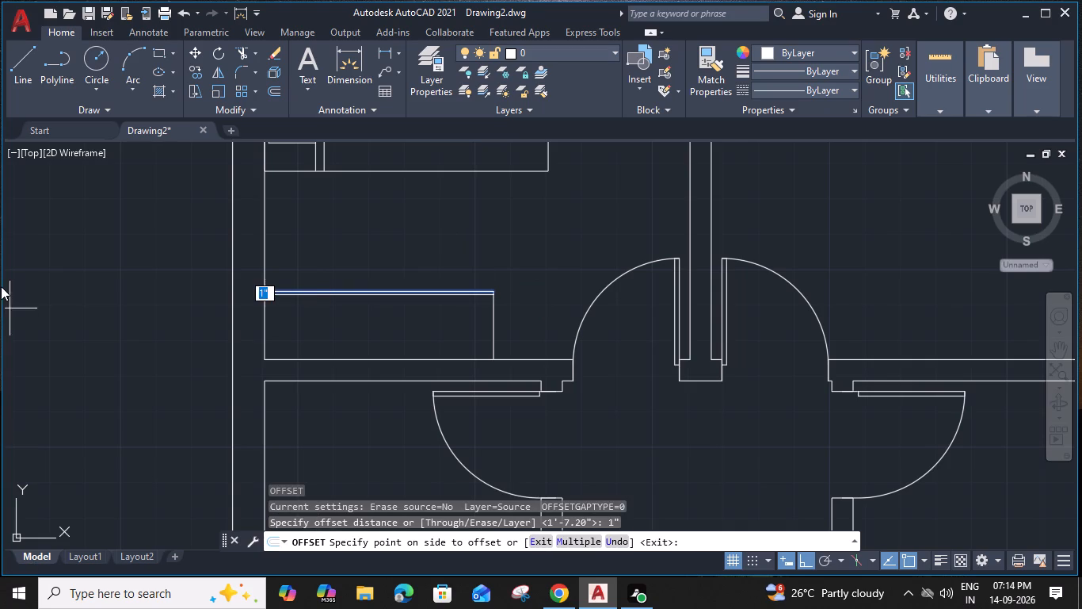
pyautogui.click(316, 247)
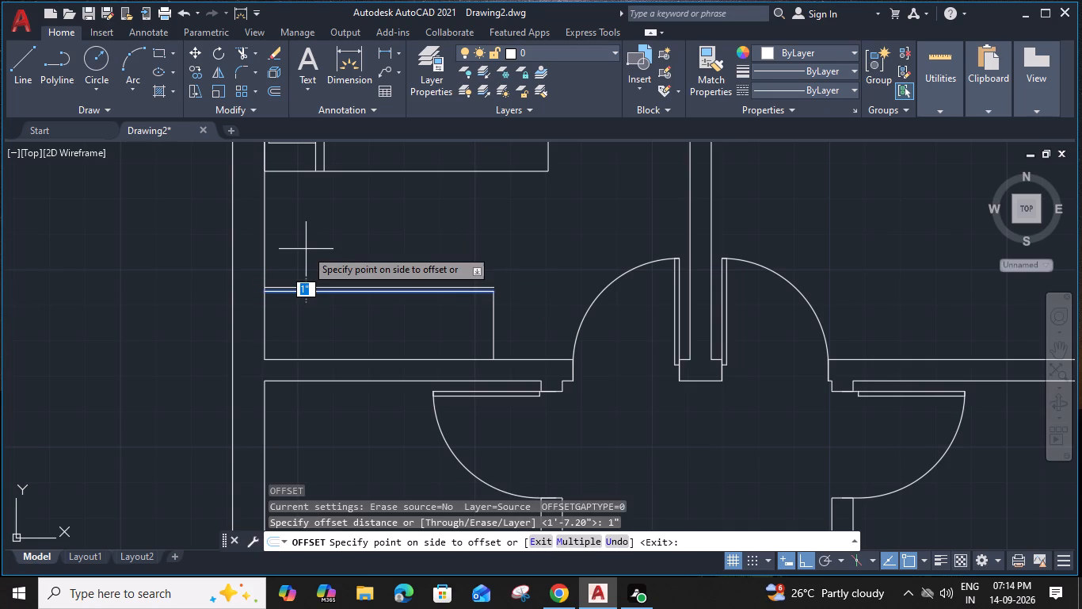
pyautogui.click(493, 305)
pyautogui.click(533, 301)
pyautogui.press('Escape')
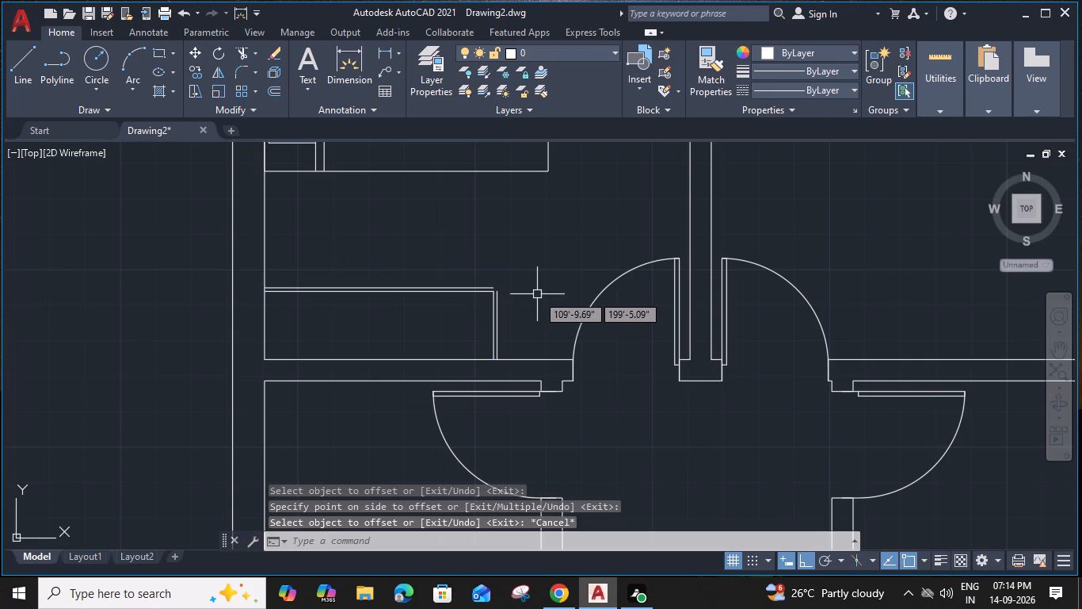
# Join the two outer offset lines into a sharp corner using Fillet with zero radius.
pyautogui.scroll(3, 533, 293)
pyautogui.press('e')
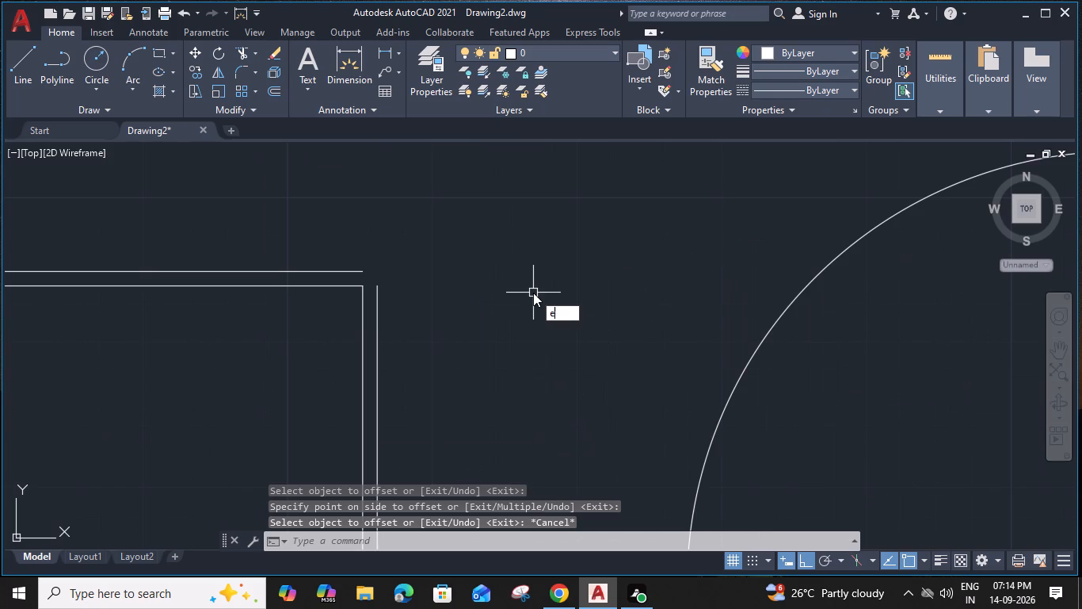
pyautogui.press('Escape')
pyautogui.write('f')
pyautogui.press('space')
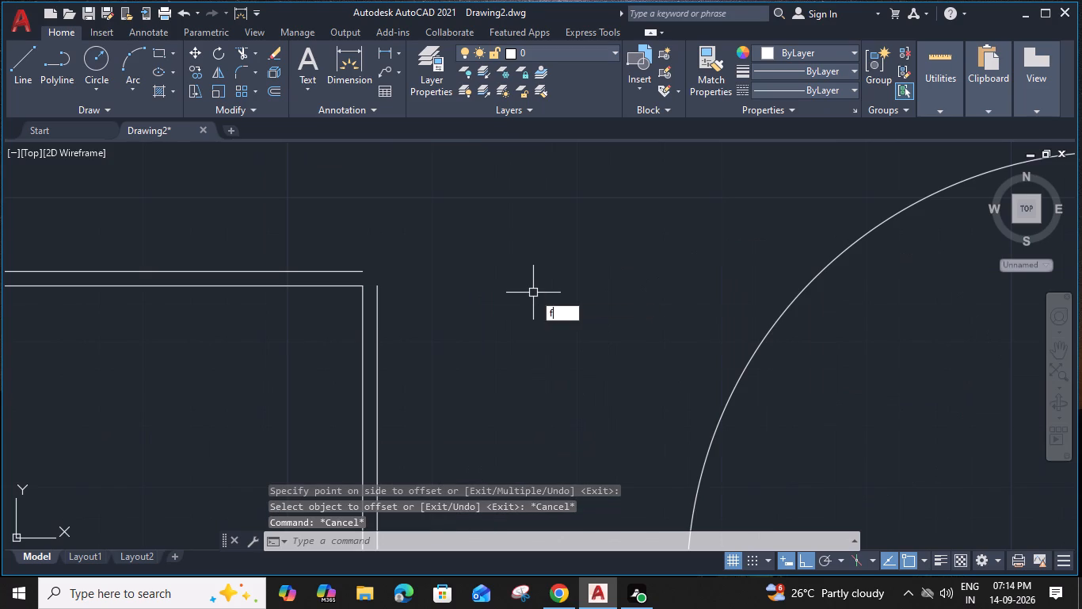
pyautogui.click(376, 314)
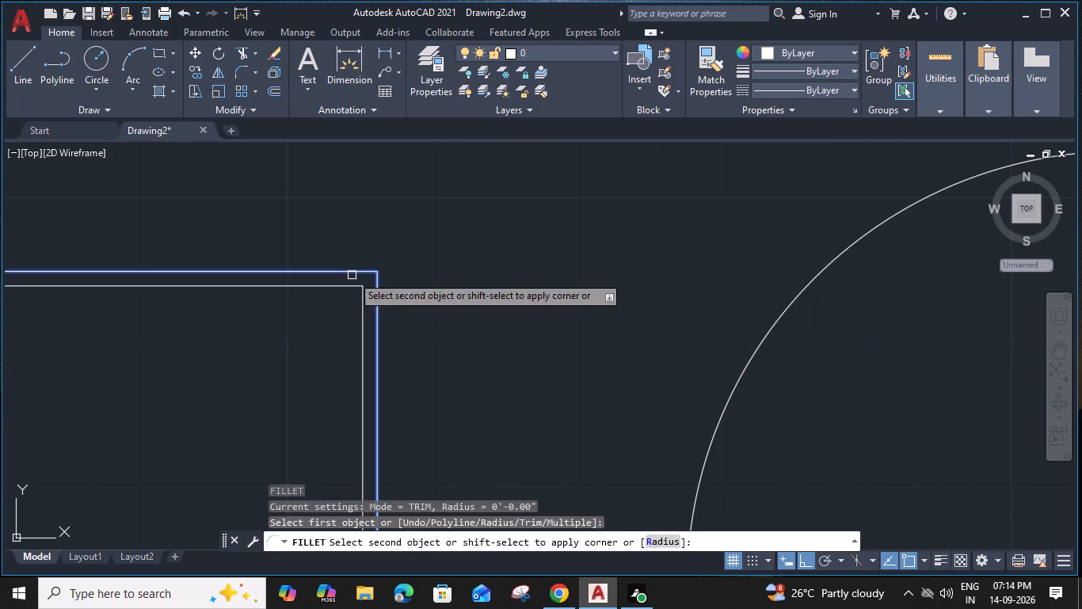
pyautogui.click(352, 275)
pyautogui.press('Escape')
# Change the linetype of the two outer offset lines to the dashed ACAD linetype.
pyautogui.scroll(-2, 352, 275)
pyautogui.scroll(4, 352, 275)
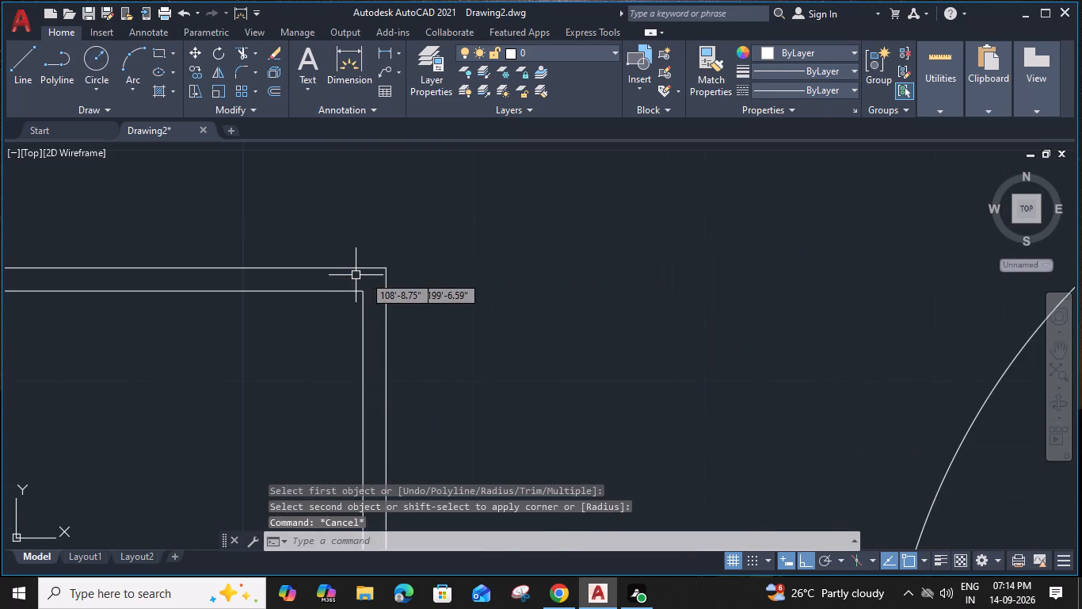
pyautogui.moveTo(427, 249); pyautogui.dragTo(406, 264)
pyautogui.click(371, 284)
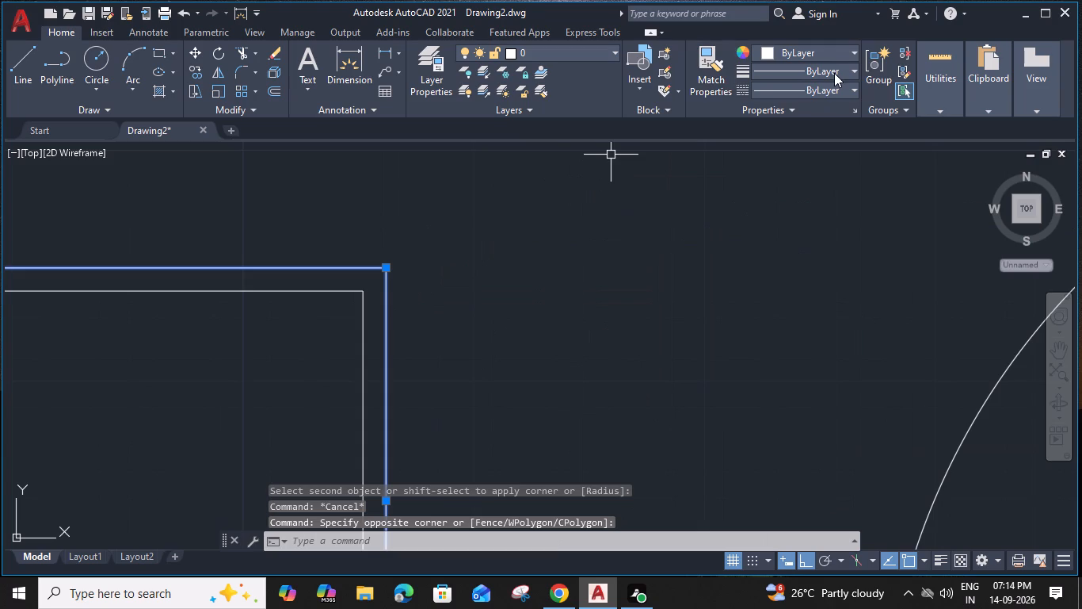
pyautogui.click(812, 82)
pyautogui.click(805, 151)
pyautogui.press('Escape')
pyautogui.scroll(-3, 433, 232)
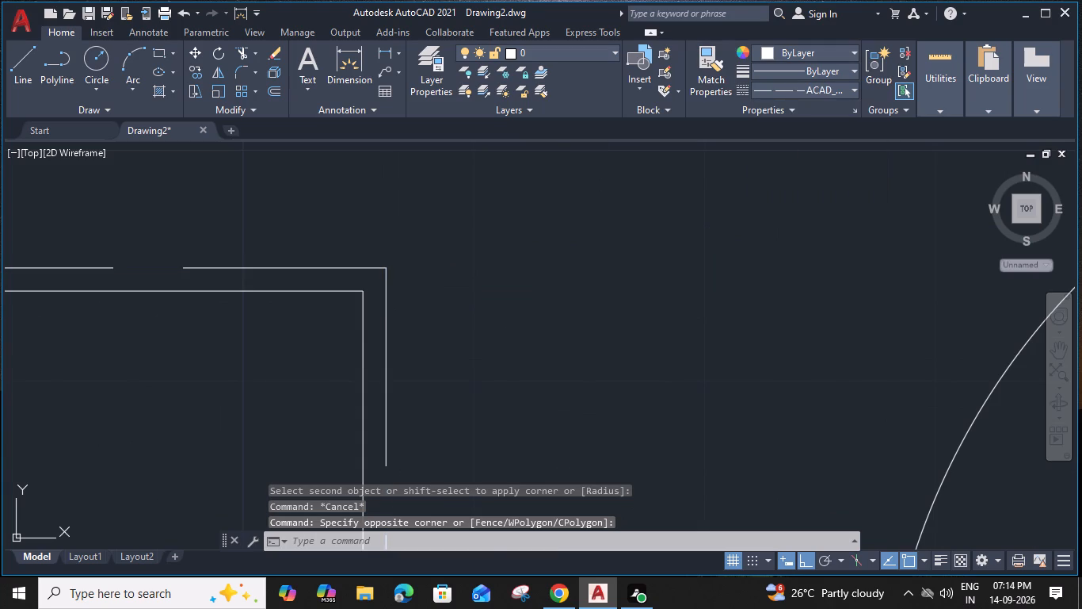
pyautogui.scroll(-1, 434, 230)
pyautogui.moveTo(451, 312); pyautogui.dragTo(246, 225, button='middle')
pyautogui.scroll(-3, 254, 237)
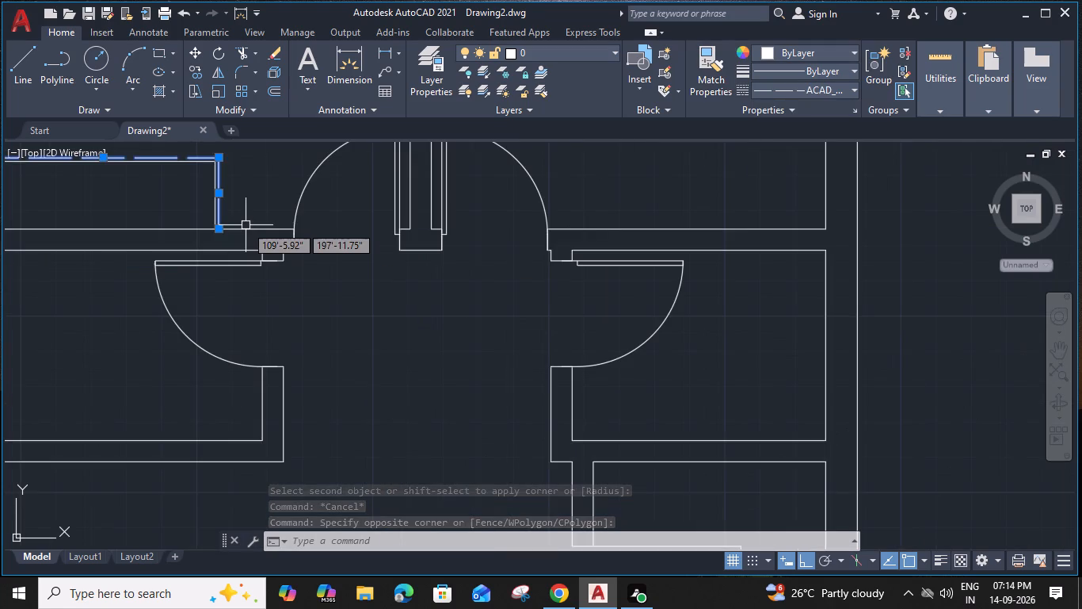
# Offset the L-shaped outline's horizontal line 1" upward and its vertical line 1" outward in the space above the staircase.
pyautogui.scroll(4, 374, 345)
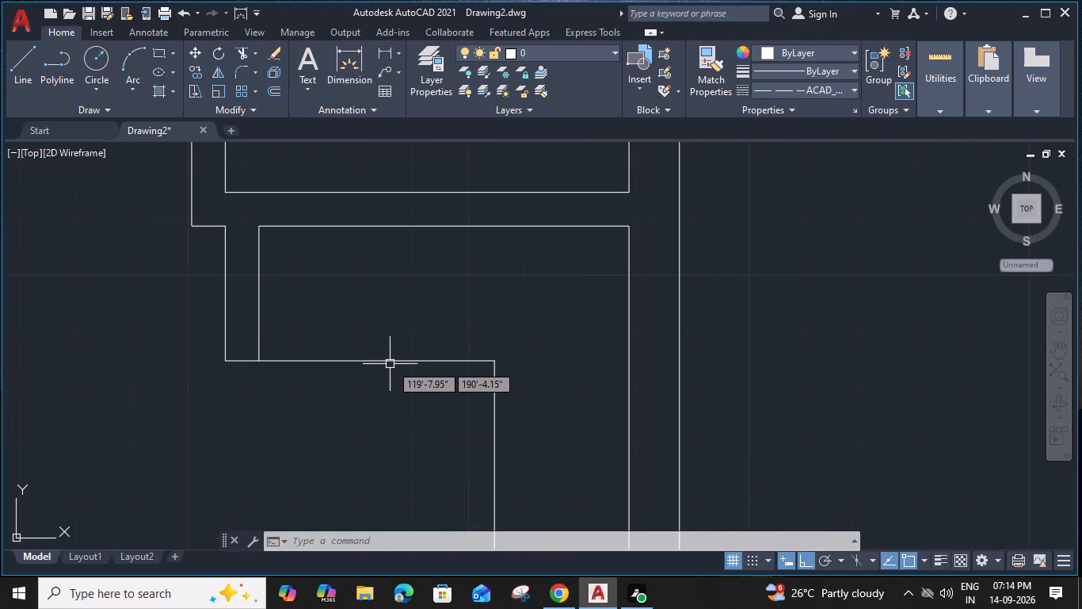
pyautogui.click(391, 354)
pyautogui.click(375, 370)
pyautogui.press('o')
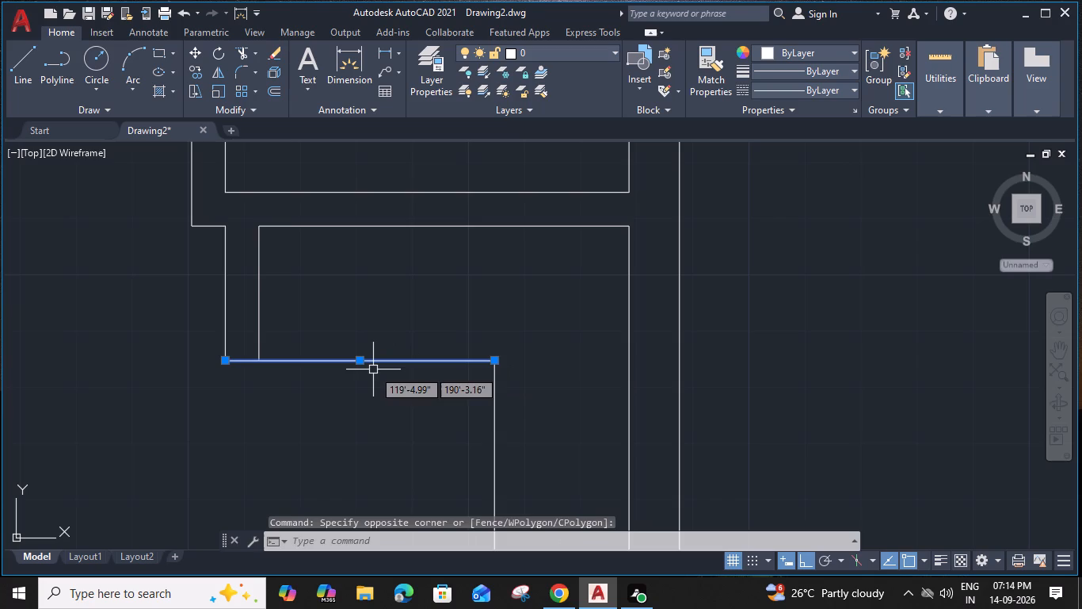
pyautogui.press('Return')
pyautogui.write('1"')
pyautogui.press('Return')
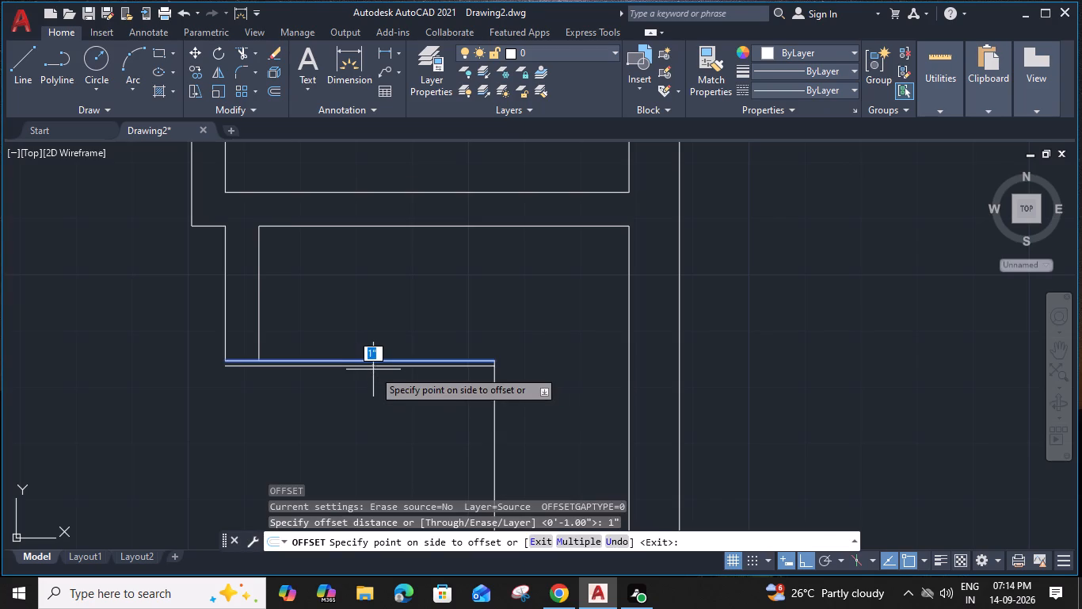
pyautogui.click(410, 304)
pyautogui.click(494, 431)
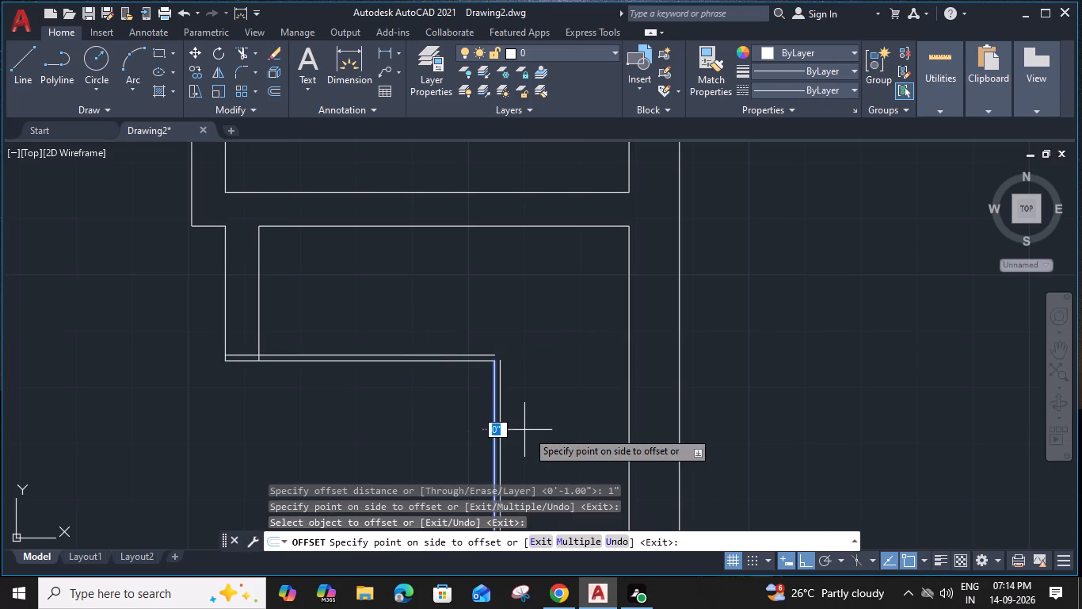
pyautogui.click(530, 431)
pyautogui.press('Escape')
# Join the two new offset lines into a sharp corner using Fillet with zero radius.
pyautogui.press('f')
pyautogui.press('space')
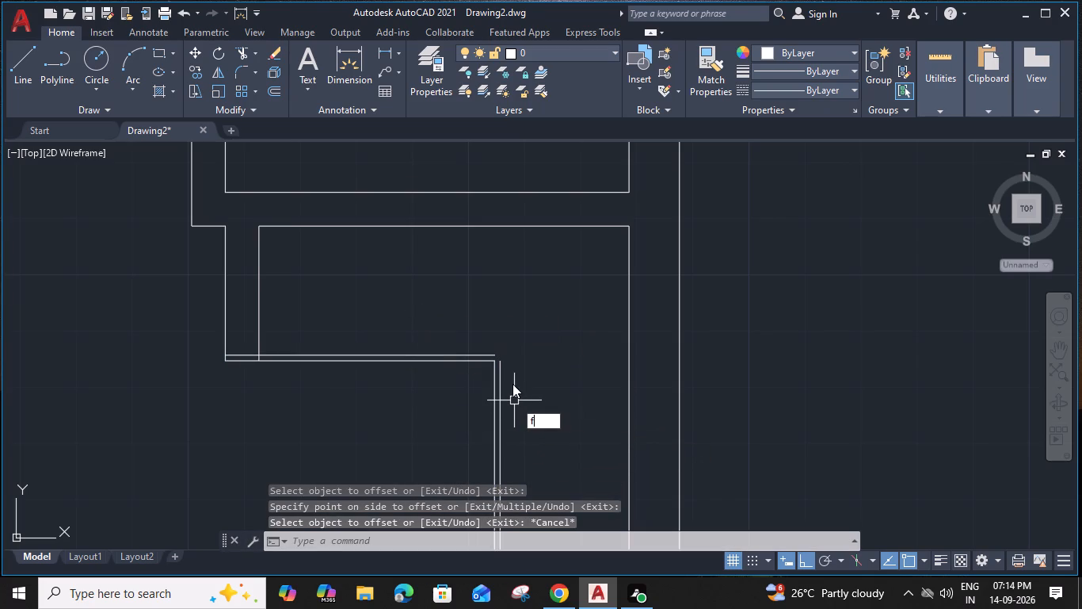
pyautogui.scroll(2, 497, 366)
pyautogui.click(501, 365)
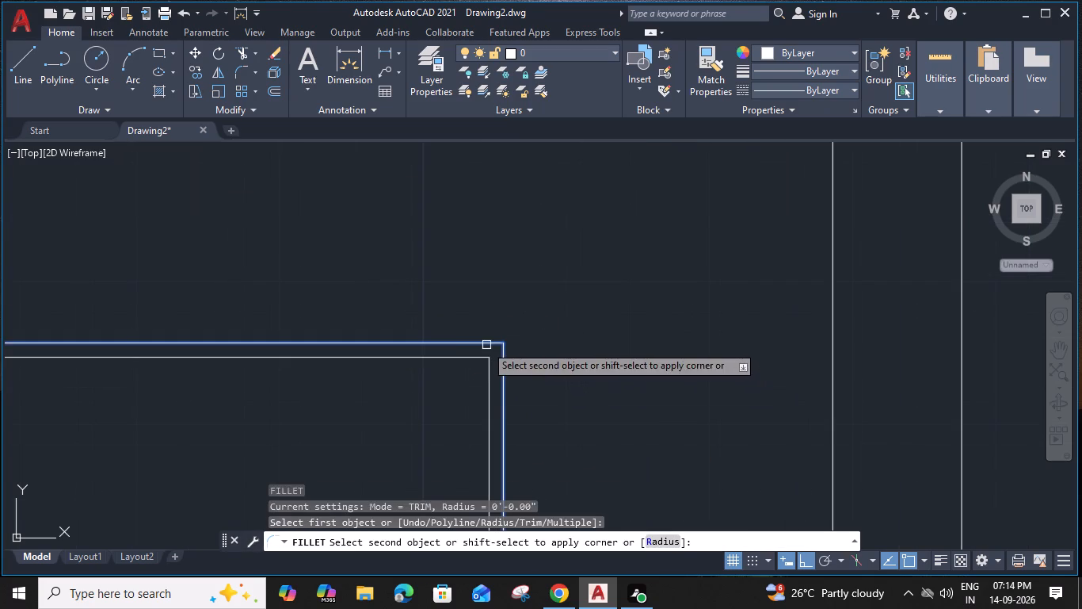
pyautogui.click(486, 345)
pyautogui.press('Escape')
# Trim the part of the upper offset line that crosses the short wall above the staircase room.
pyautogui.scroll(-3, 273, 412)
pyautogui.moveTo(273, 412); pyautogui.dragTo(363, 382, button='middle')
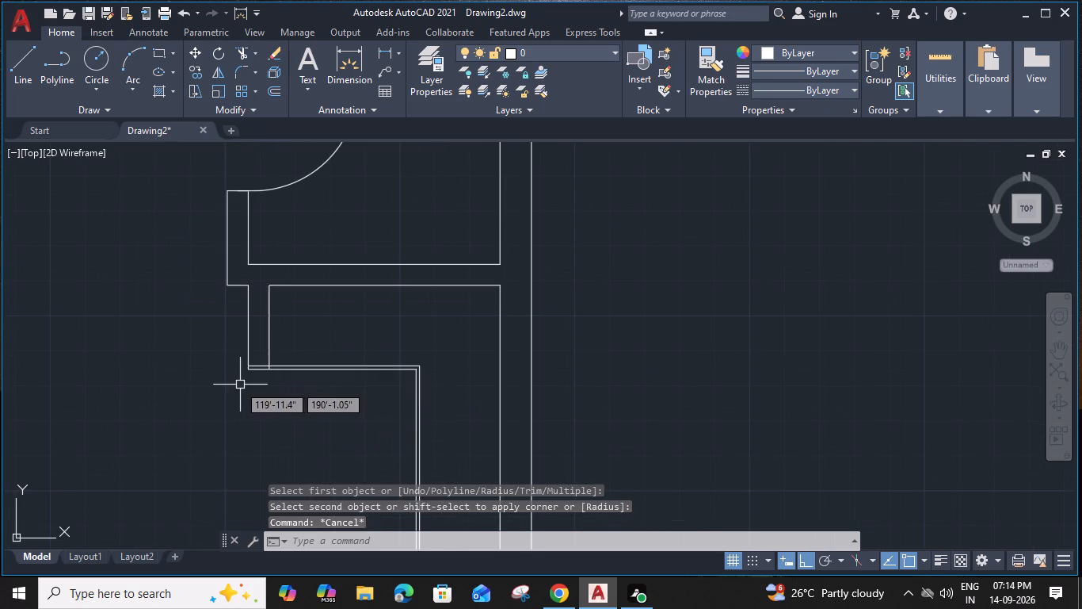
pyautogui.write('tr')
pyautogui.press('space')
pyautogui.scroll(3, 216, 368)
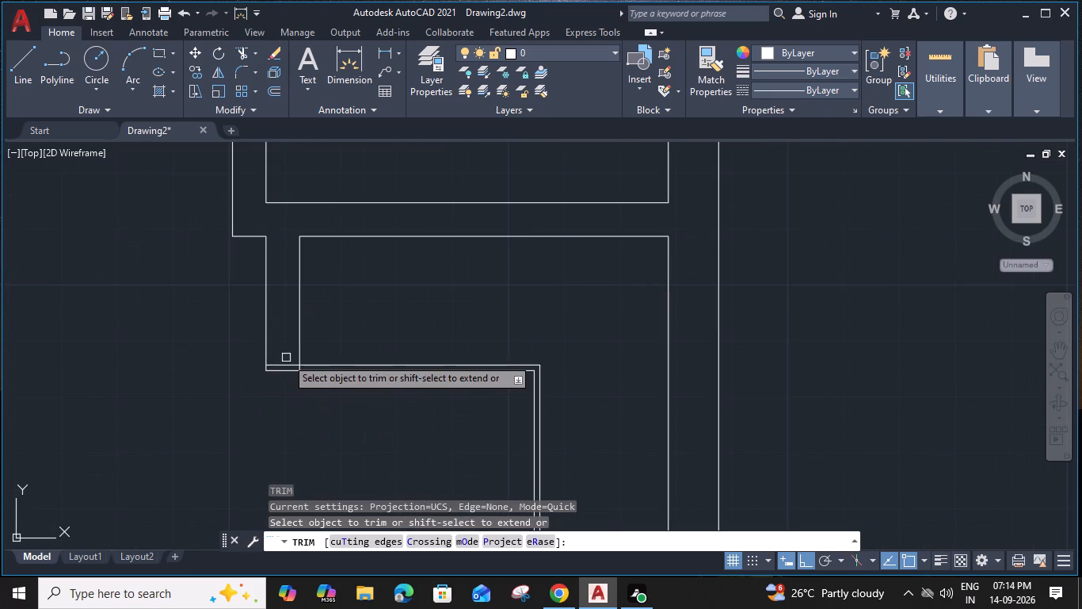
pyautogui.click(282, 363)
pyautogui.press('Escape')
# Change the linetype of the outline's two original inner lines to ACAD_ISO02W100.
pyautogui.scroll(3, 555, 382)
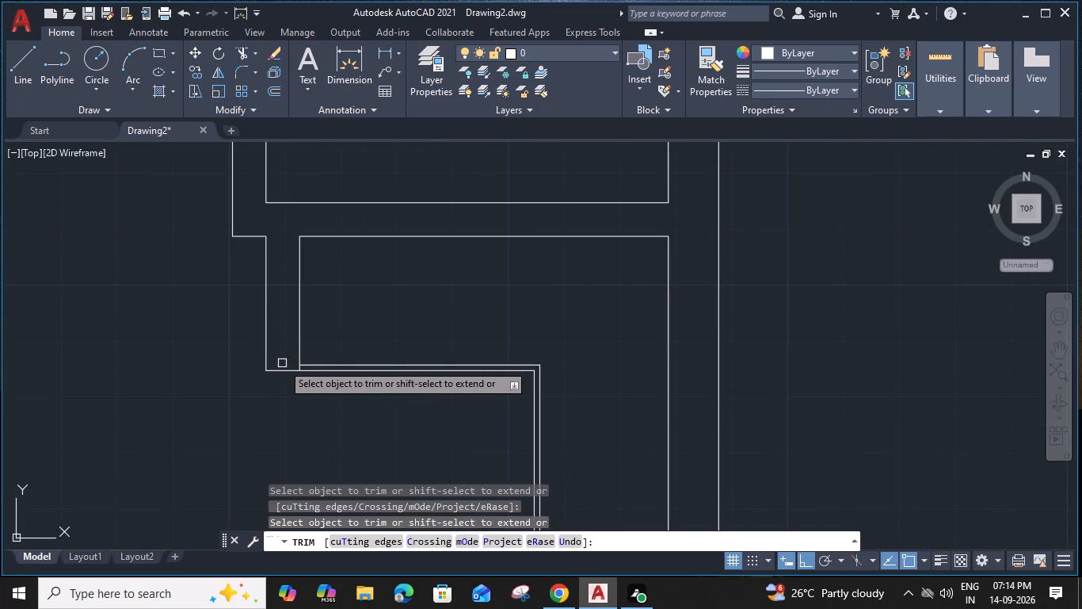
pyautogui.click(476, 324)
pyautogui.click(444, 366)
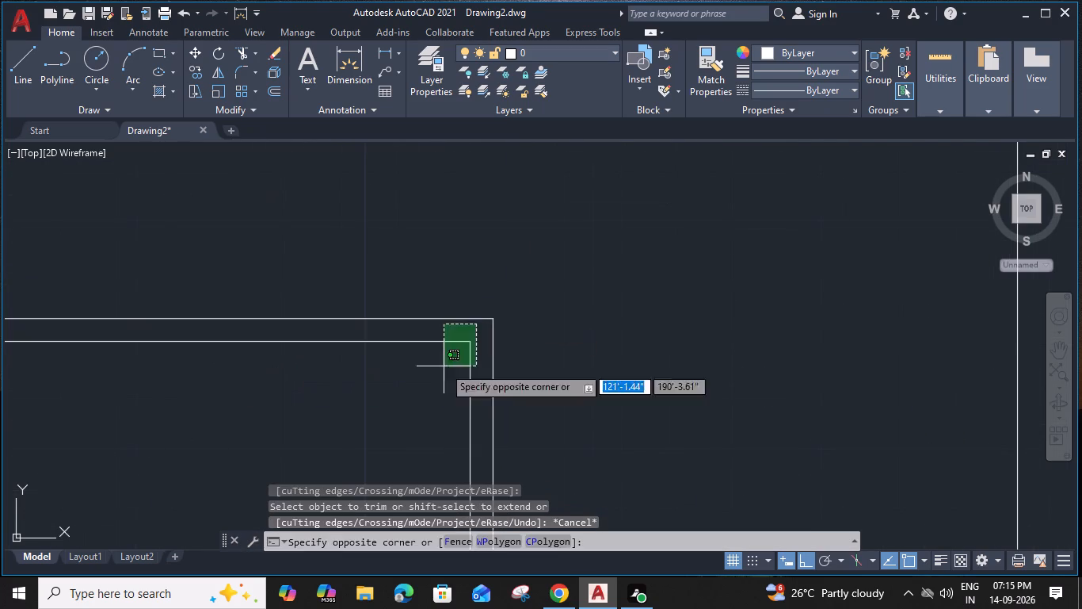
pyautogui.click(771, 93)
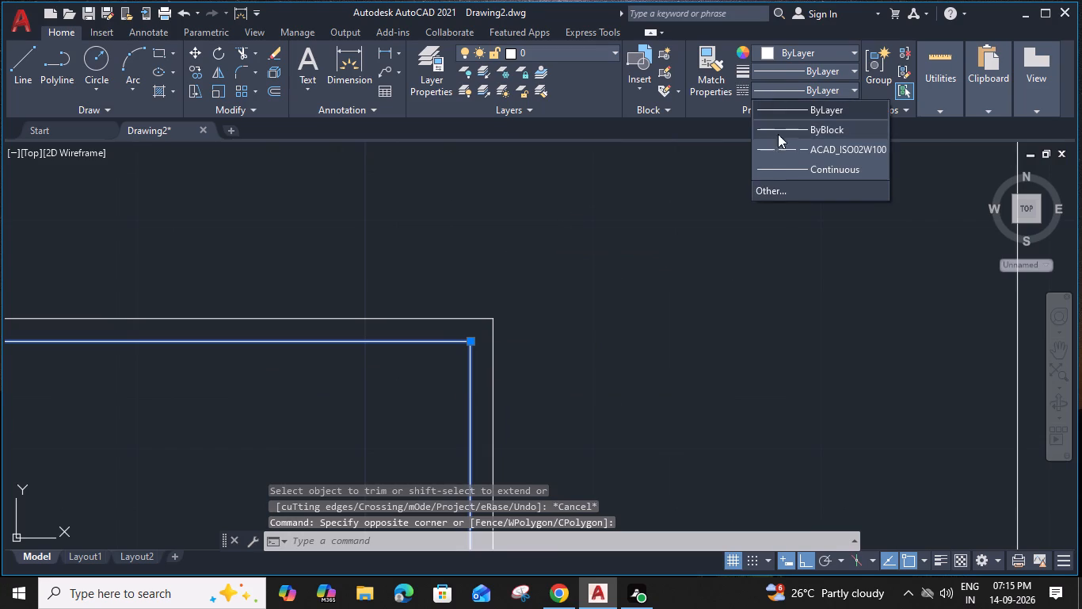
pyautogui.click(768, 151)
pyautogui.press('Escape')
pyautogui.scroll(-5, 598, 255)
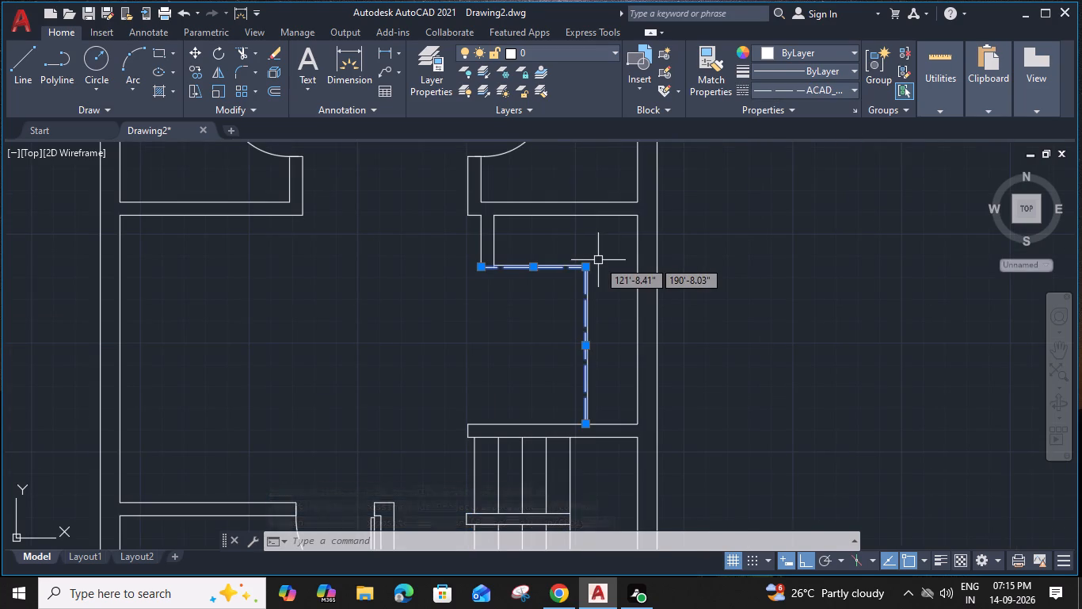
pyautogui.press('Escape')
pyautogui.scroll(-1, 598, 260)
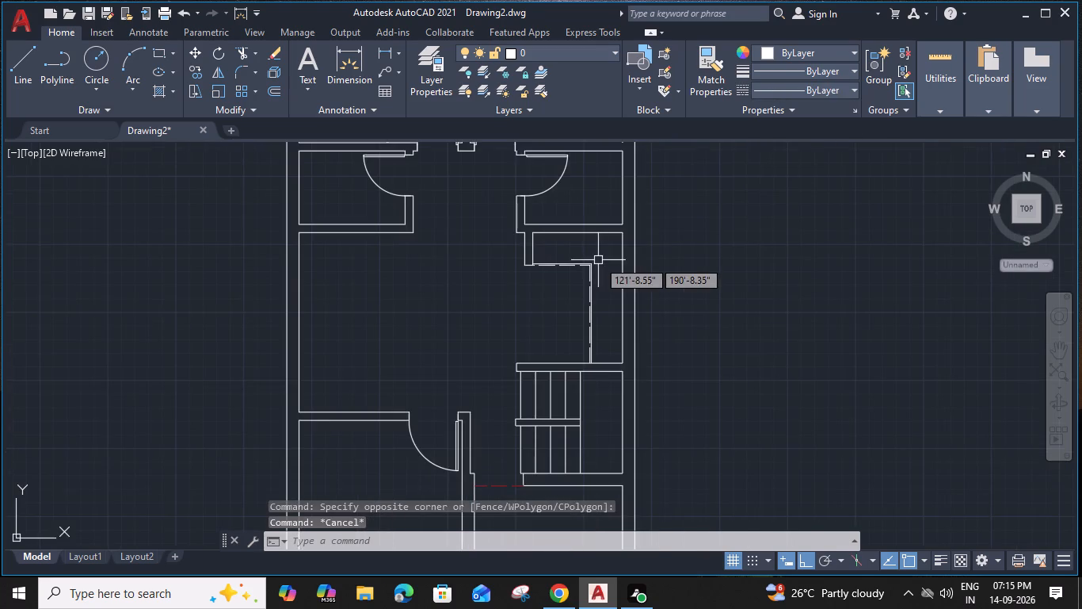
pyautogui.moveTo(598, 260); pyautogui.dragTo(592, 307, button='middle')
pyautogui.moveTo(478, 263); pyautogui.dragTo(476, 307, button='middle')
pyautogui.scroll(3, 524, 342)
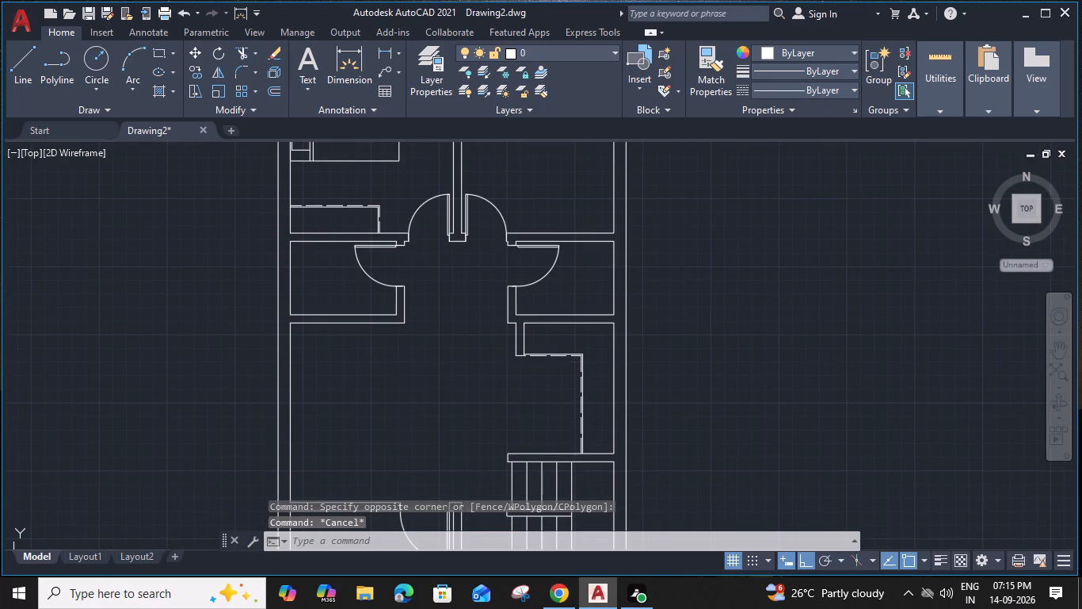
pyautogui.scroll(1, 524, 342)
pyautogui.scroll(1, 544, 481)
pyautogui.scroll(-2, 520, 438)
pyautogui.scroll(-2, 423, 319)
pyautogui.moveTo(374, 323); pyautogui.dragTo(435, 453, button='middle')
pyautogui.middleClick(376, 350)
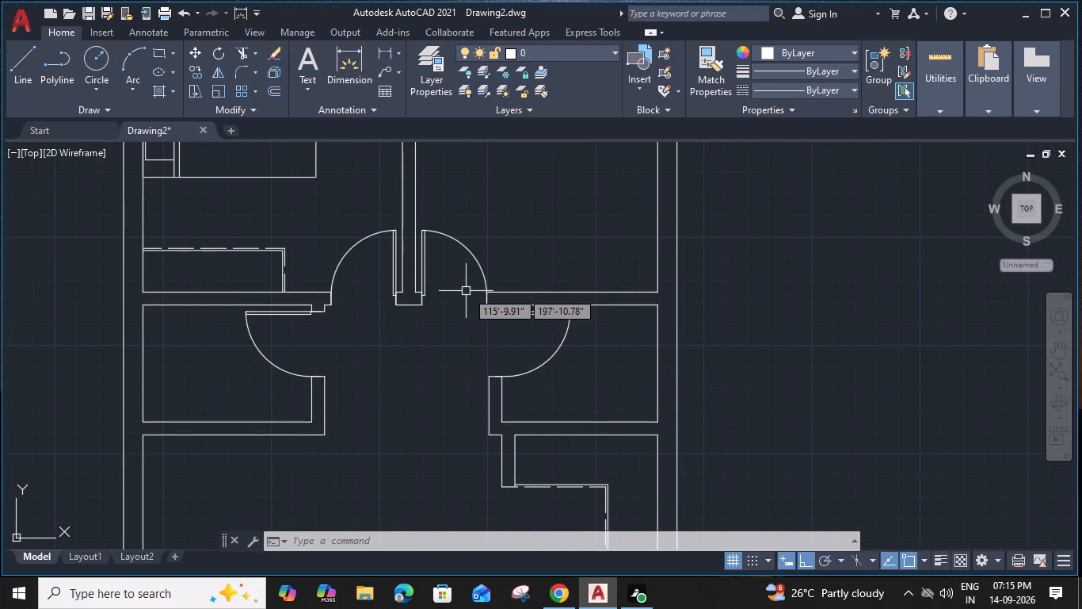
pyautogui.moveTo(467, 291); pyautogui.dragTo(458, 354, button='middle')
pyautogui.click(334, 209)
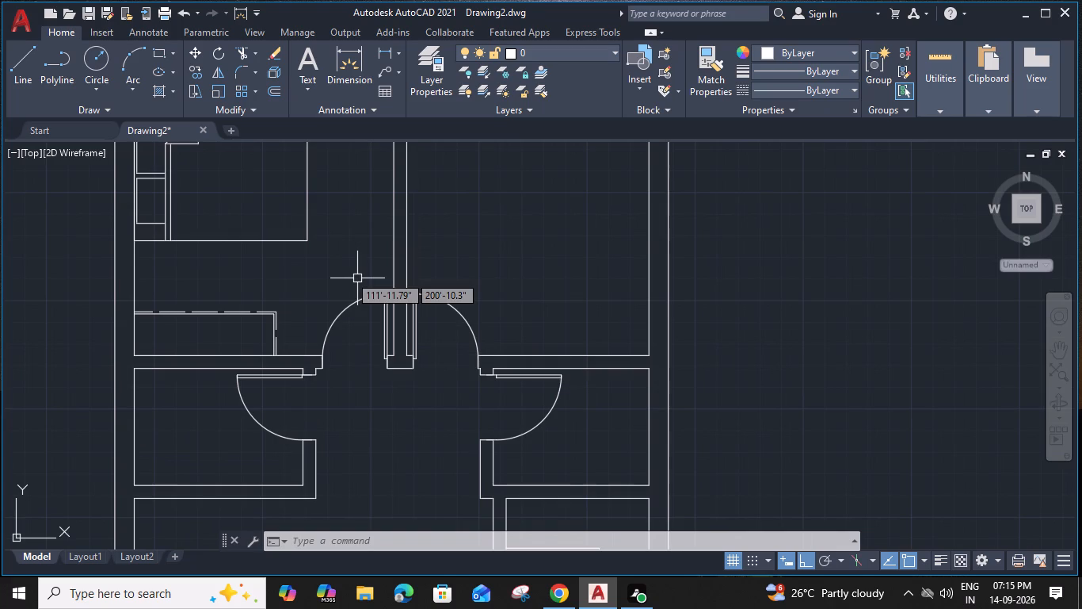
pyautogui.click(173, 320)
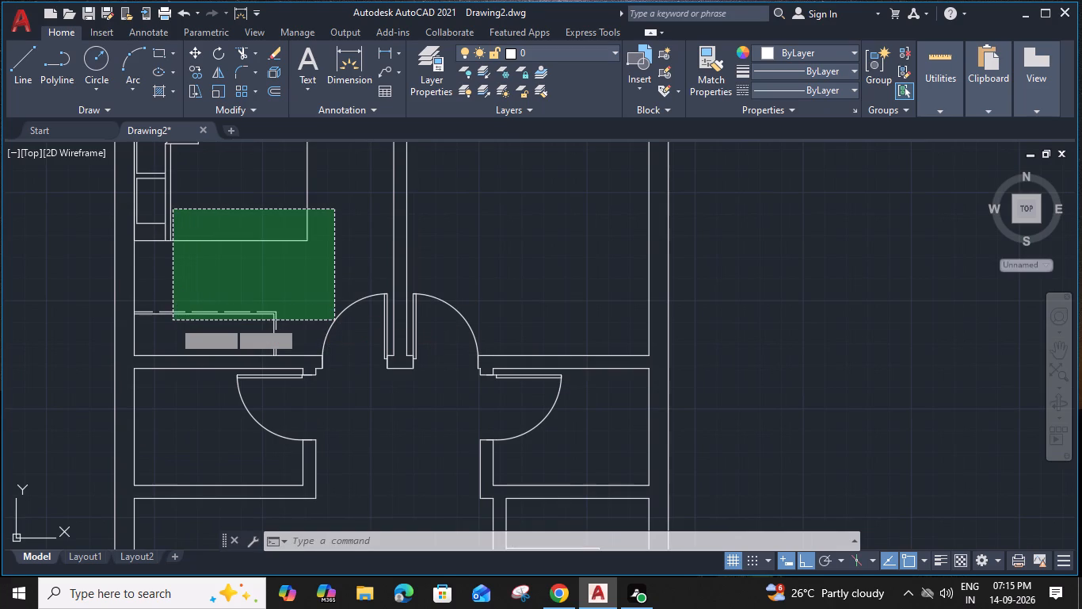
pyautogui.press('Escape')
# Mirror the bed and the dashed built-in outline across the central wall's midline into the adjacent bedroom, keeping the originals.
pyautogui.click(295, 205)
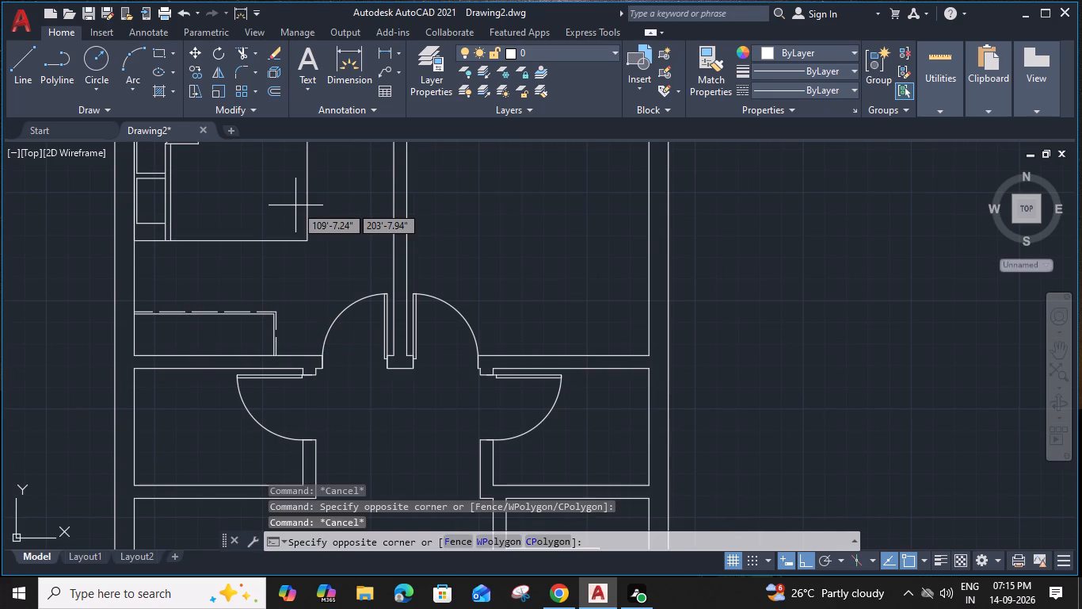
pyautogui.click(219, 329)
pyautogui.moveTo(341, 255); pyautogui.dragTo(265, 320, button='middle')
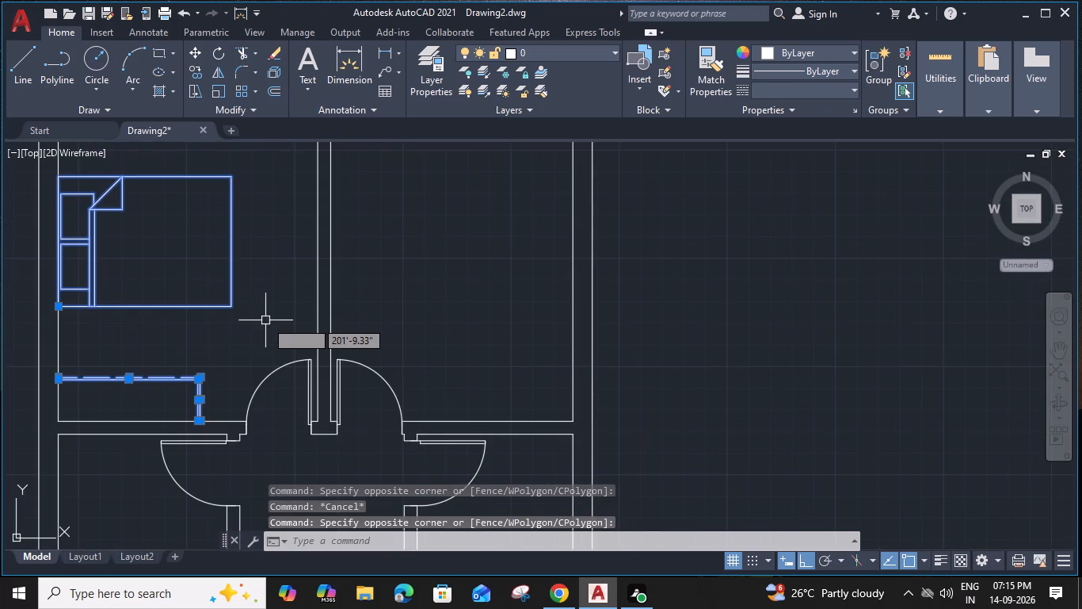
pyautogui.write('mi')
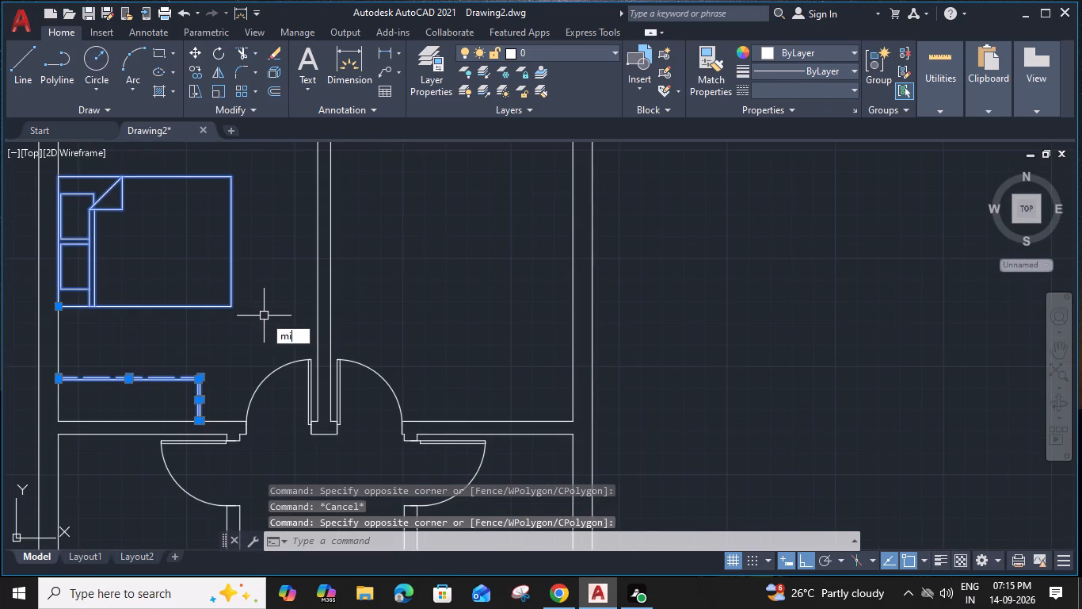
pyautogui.press('space')
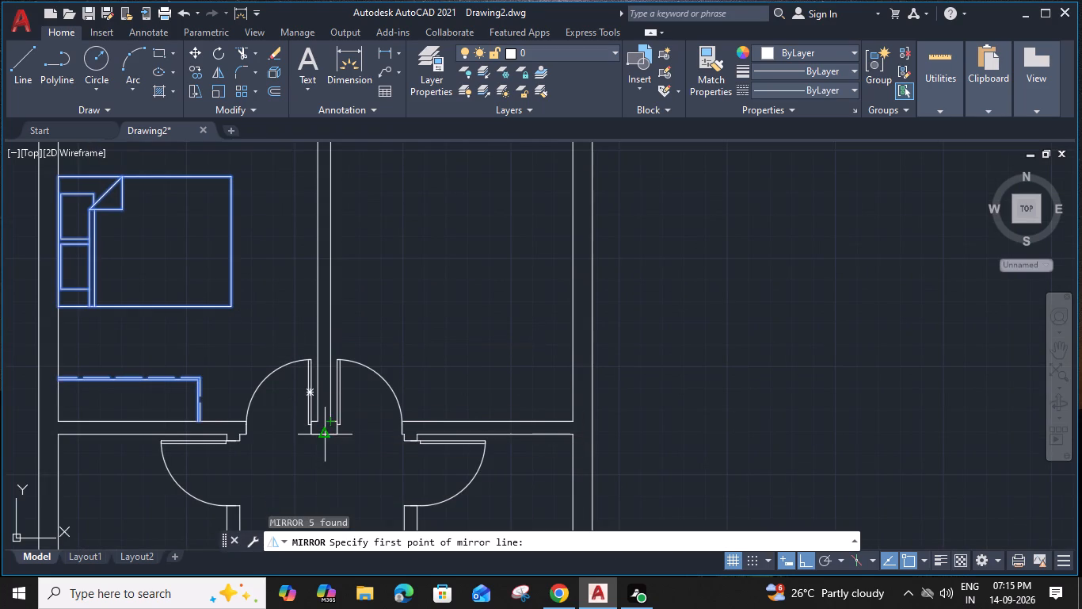
pyautogui.click(325, 435)
pyautogui.moveTo(321, 272); pyautogui.dragTo(319, 358, button='middle')
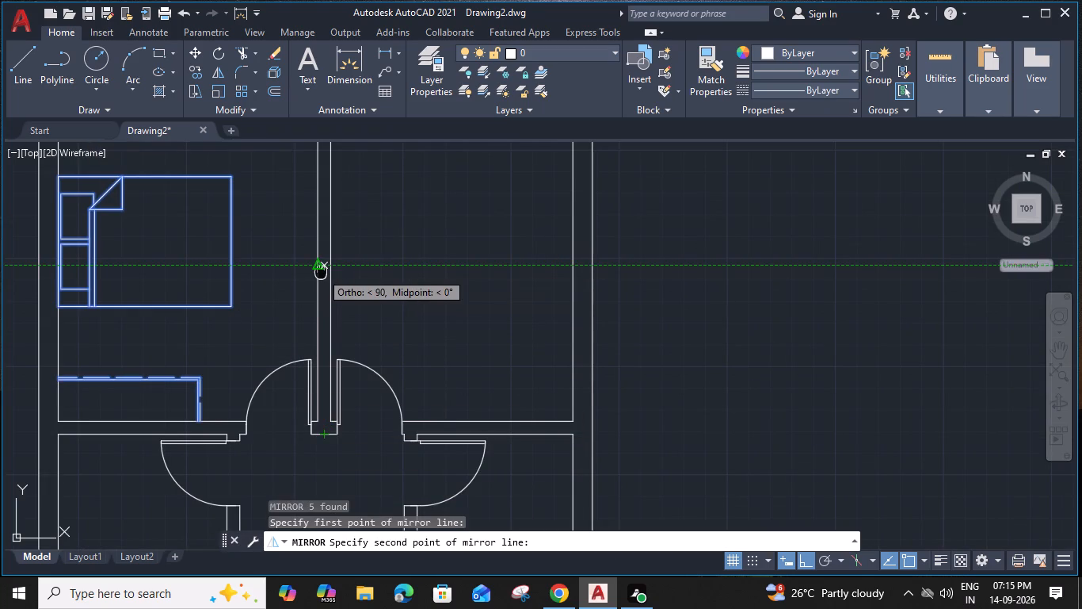
pyautogui.moveTo(319, 358); pyautogui.dragTo(318, 388, button='middle')
pyautogui.click(322, 209)
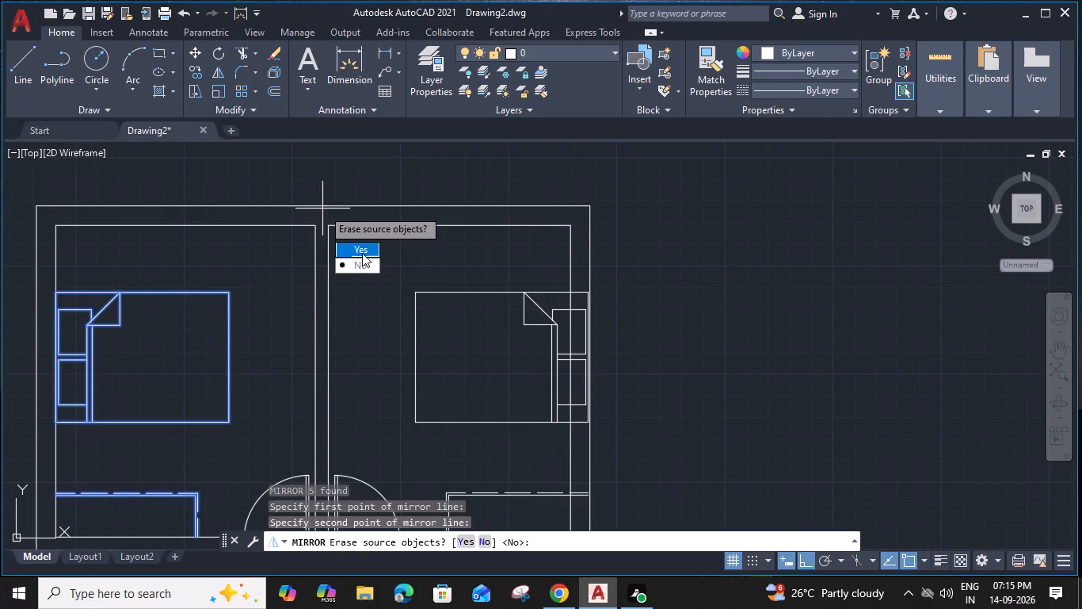
pyautogui.moveTo(365, 263); pyautogui.dragTo(322, 209)
pyautogui.press('Escape')
# Move the mirrored bed about 10" horizontally out of the outer wall so its head sits just inside the room.
pyautogui.moveTo(444, 394); pyautogui.dragTo(379, 303, button='middle')
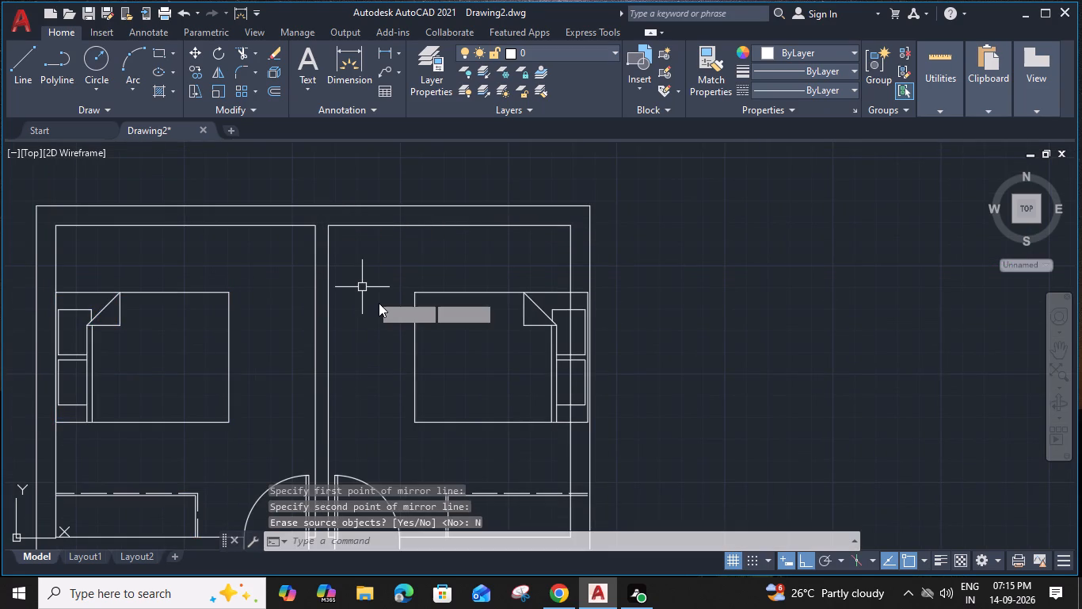
pyautogui.moveTo(379, 303); pyautogui.dragTo(436, 346, button='middle')
pyautogui.scroll(3, 585, 314)
pyautogui.click(565, 298)
pyautogui.write('m')
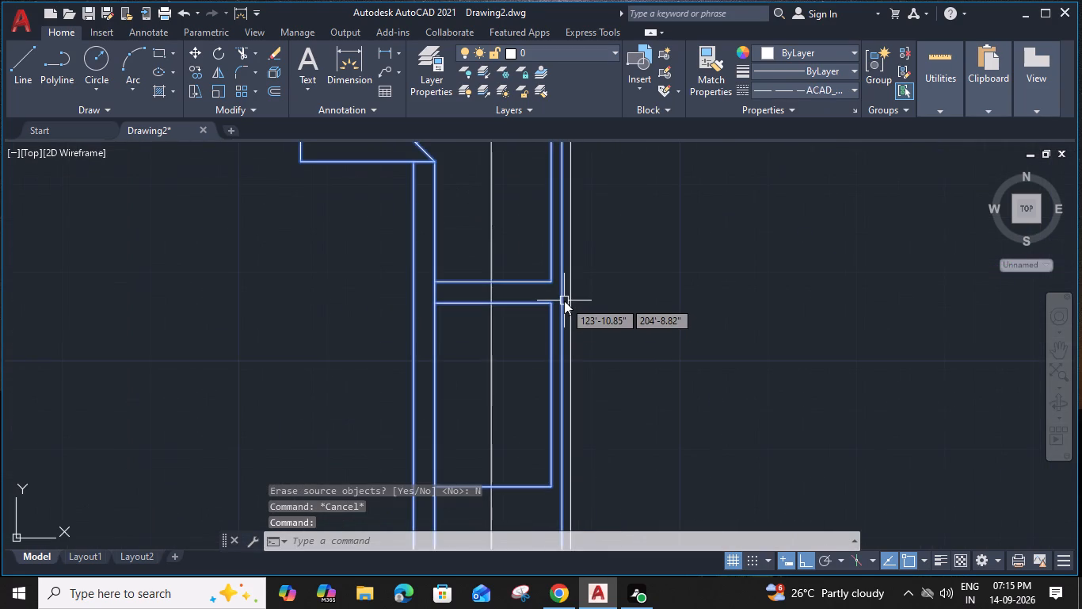
pyautogui.press('space')
pyautogui.click(564, 290)
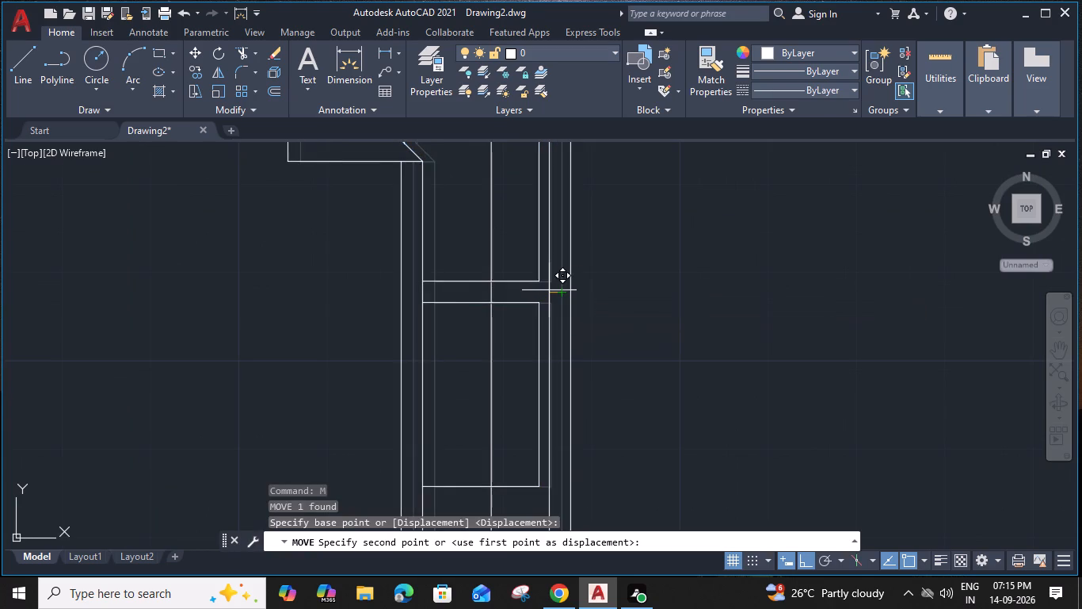
pyautogui.click(475, 294)
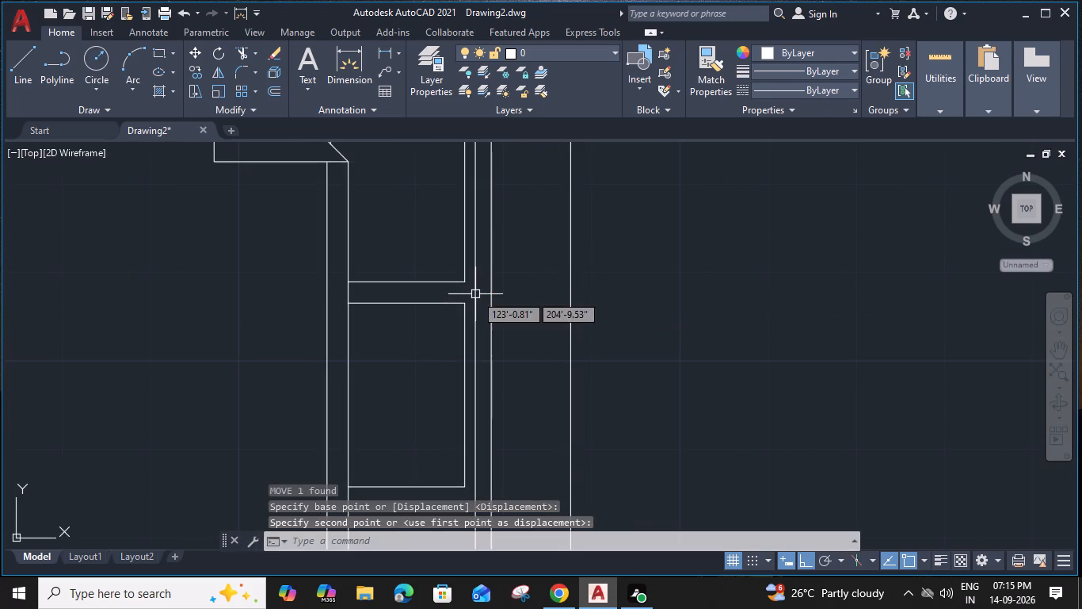
# Trim the mirrored built-in outline's two horizontal lines where they run past the outer wall's inner face.
pyautogui.scroll(-3, 475, 294)
pyautogui.moveTo(475, 319); pyautogui.dragTo(479, 232, button='middle')
pyautogui.scroll(2, 444, 369)
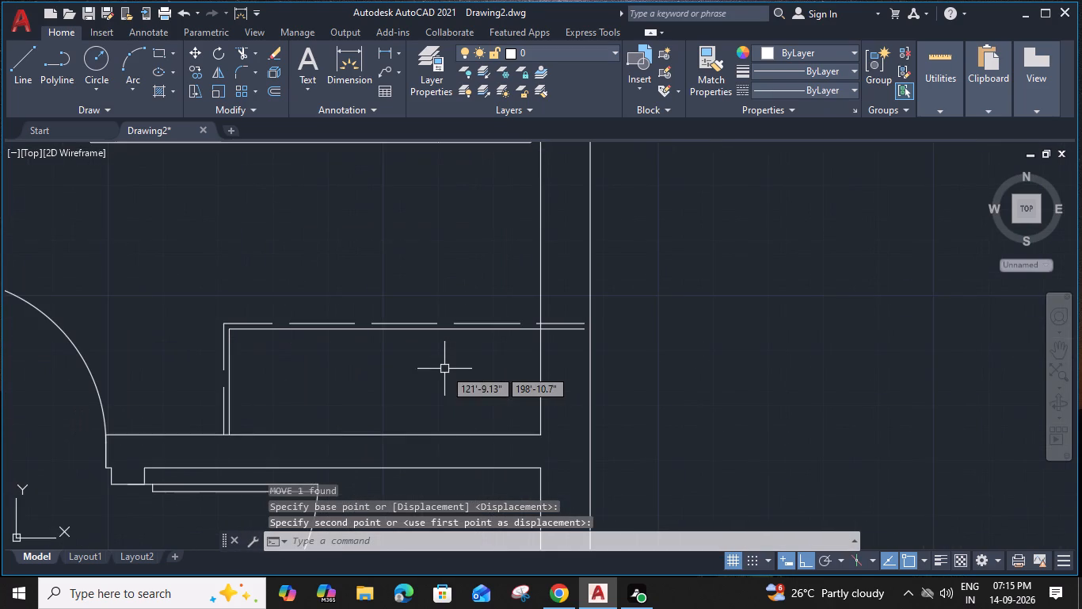
pyautogui.write('tr')
pyautogui.press('space')
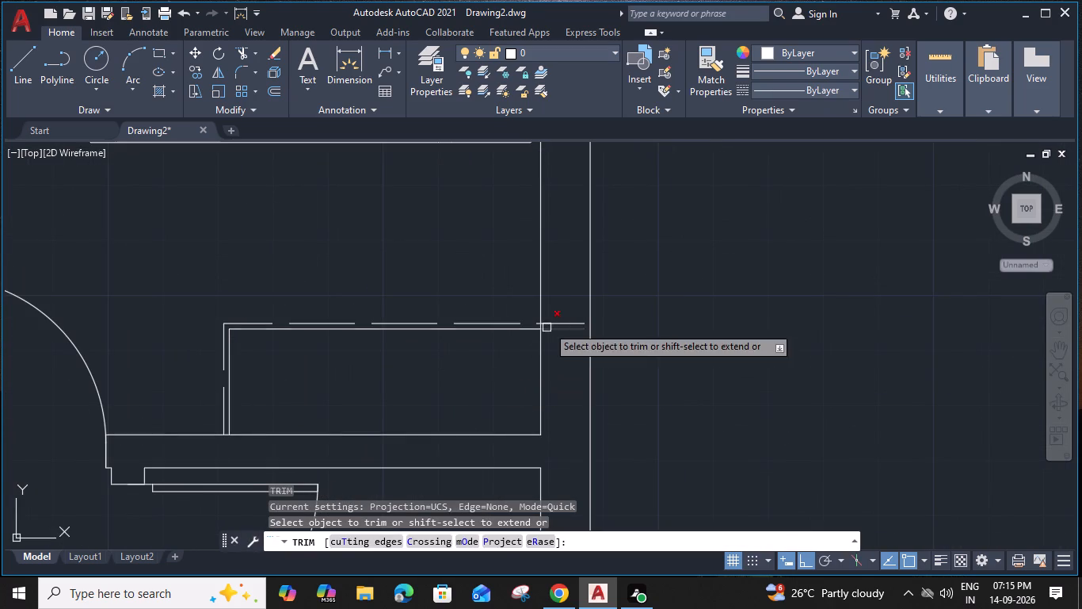
pyautogui.click(565, 297)
pyautogui.click(571, 344)
pyautogui.scroll(-3, 571, 344)
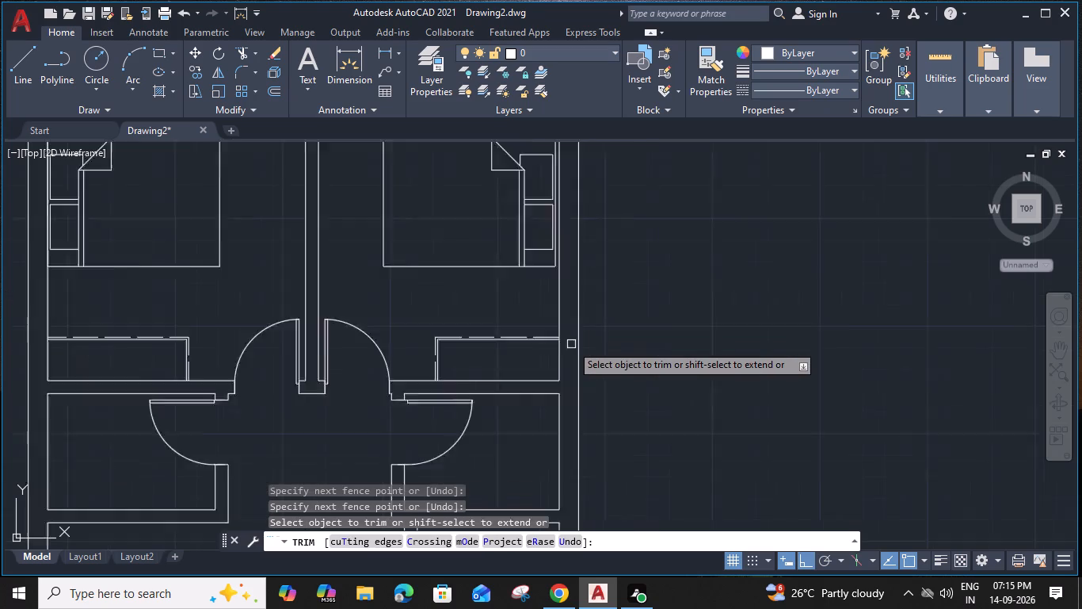
pyautogui.press('Escape')
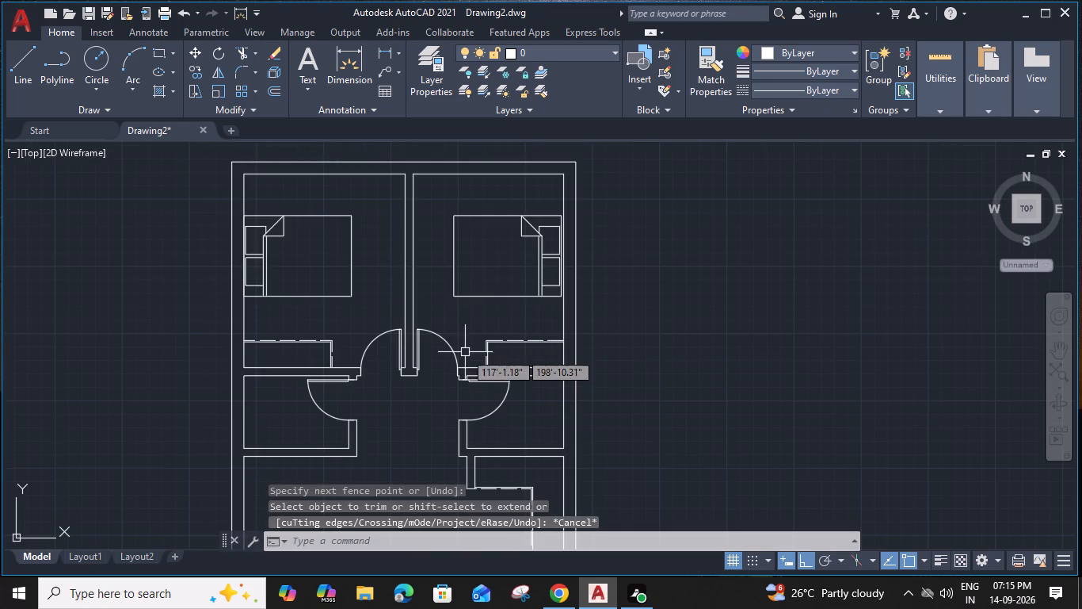
# Move the mirrored built-in outline's two vertical lines about 7" horizontally toward the bedroom door.
pyautogui.scroll(3, 465, 352)
pyautogui.scroll(2, 575, 355)
pyautogui.click(570, 351)
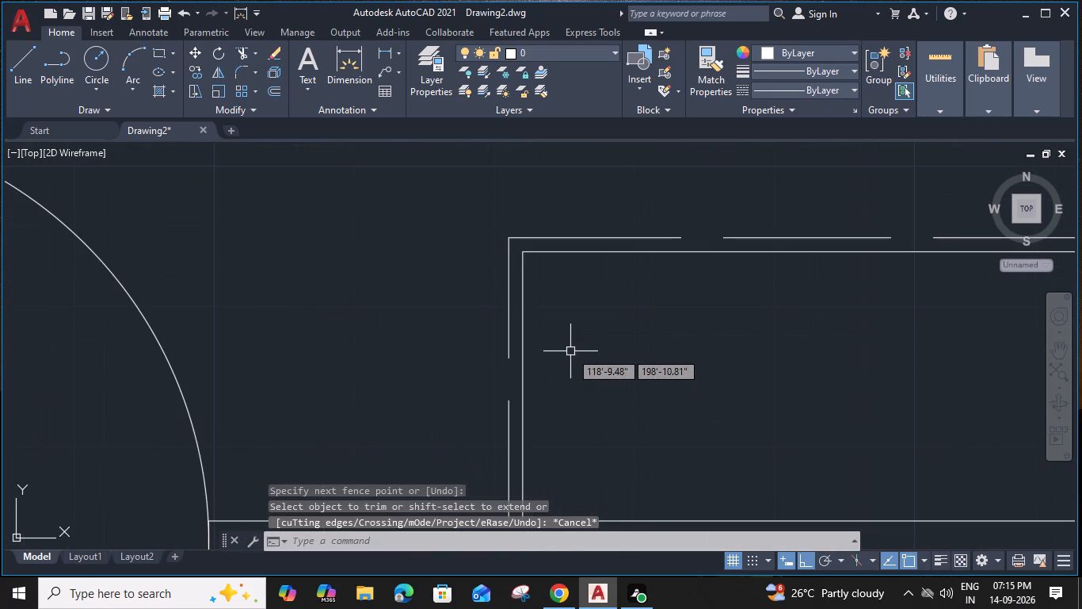
pyautogui.click(447, 400)
pyautogui.press('m')
pyautogui.press('Return')
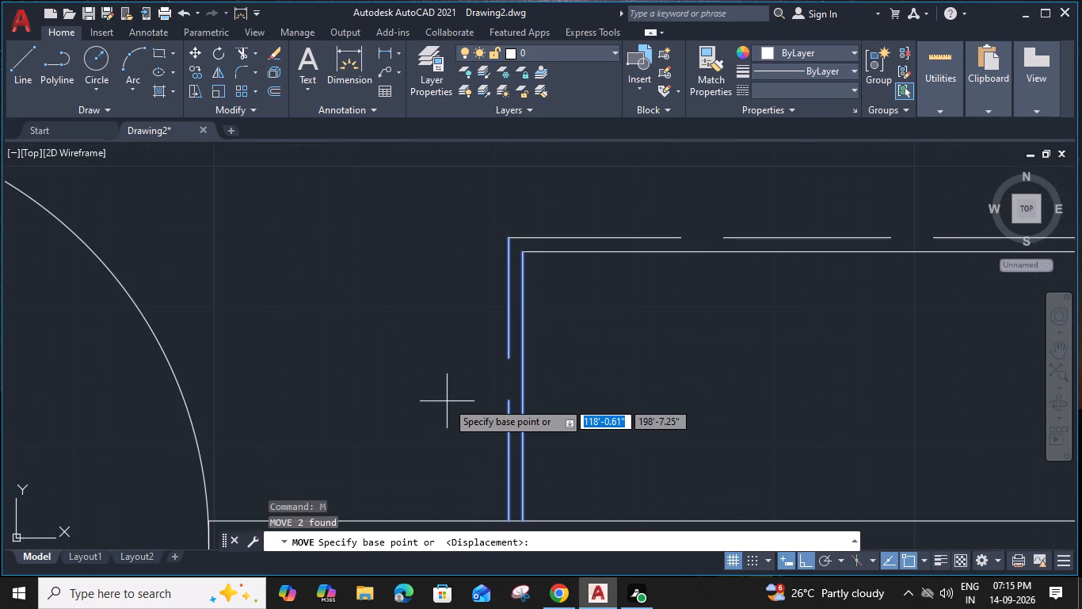
pyautogui.moveTo(447, 401); pyautogui.dragTo(447, 337, button='middle')
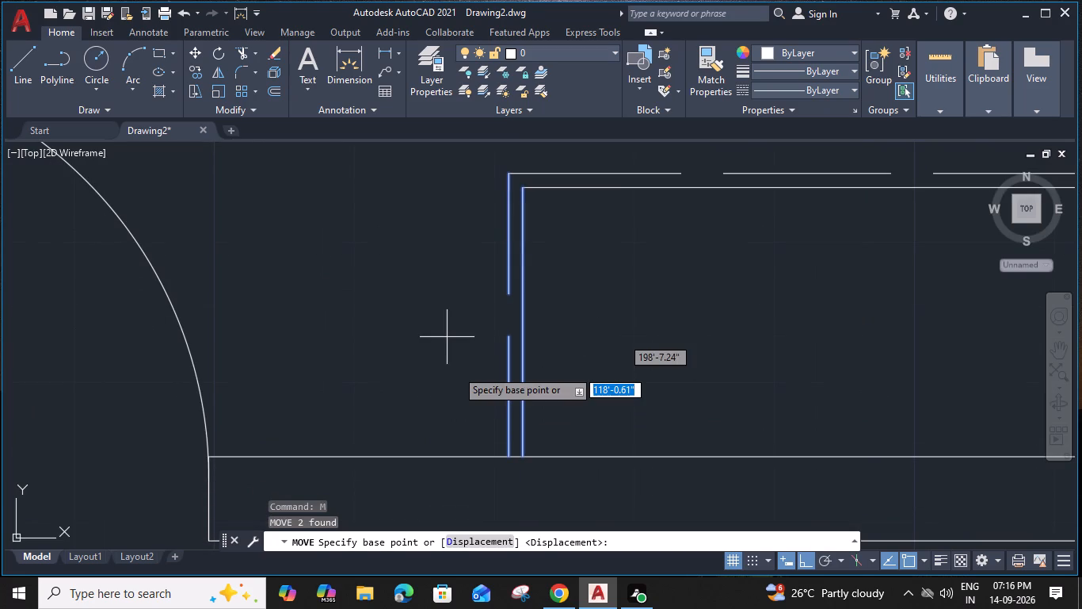
pyautogui.click(506, 455)
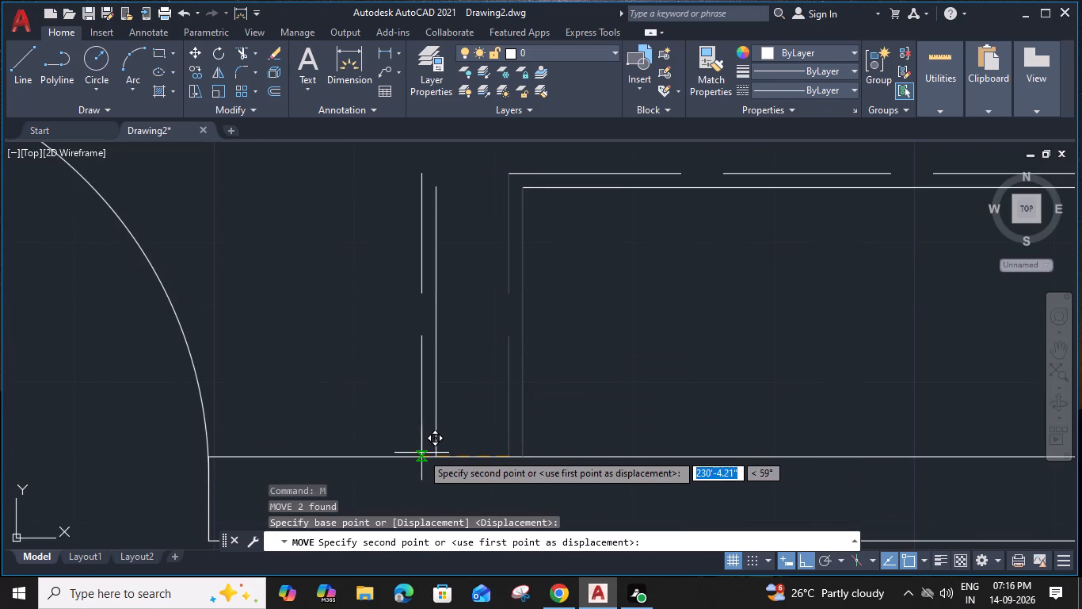
pyautogui.click(414, 458)
pyautogui.press('Escape')
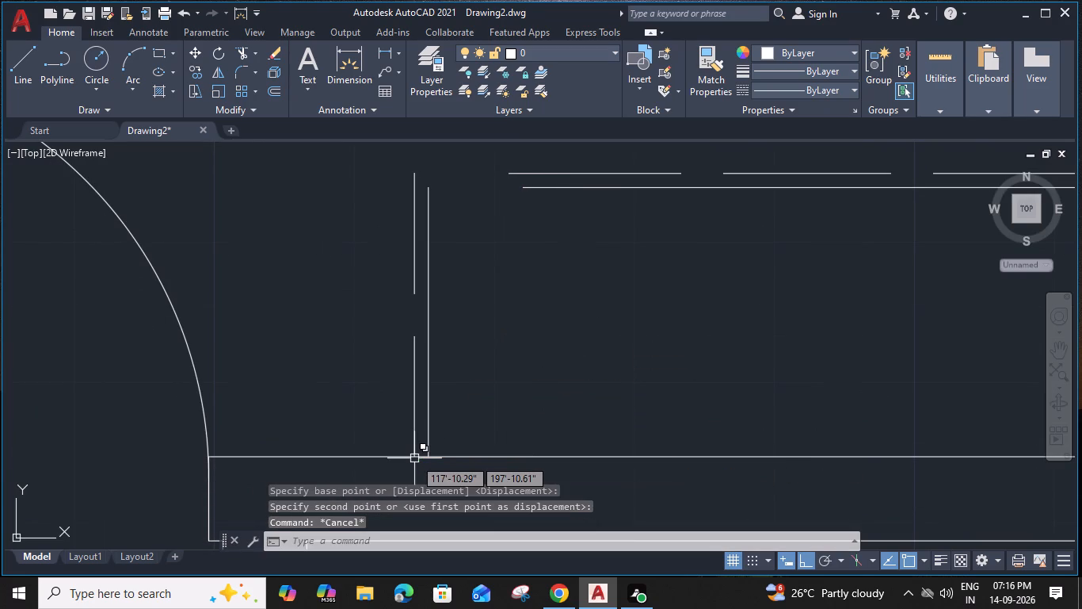
# Fillet the outline's inner and outer corners with zero radius so the horizontal lines meet the moved vertical lines.
pyautogui.press('f')
pyautogui.press('space')
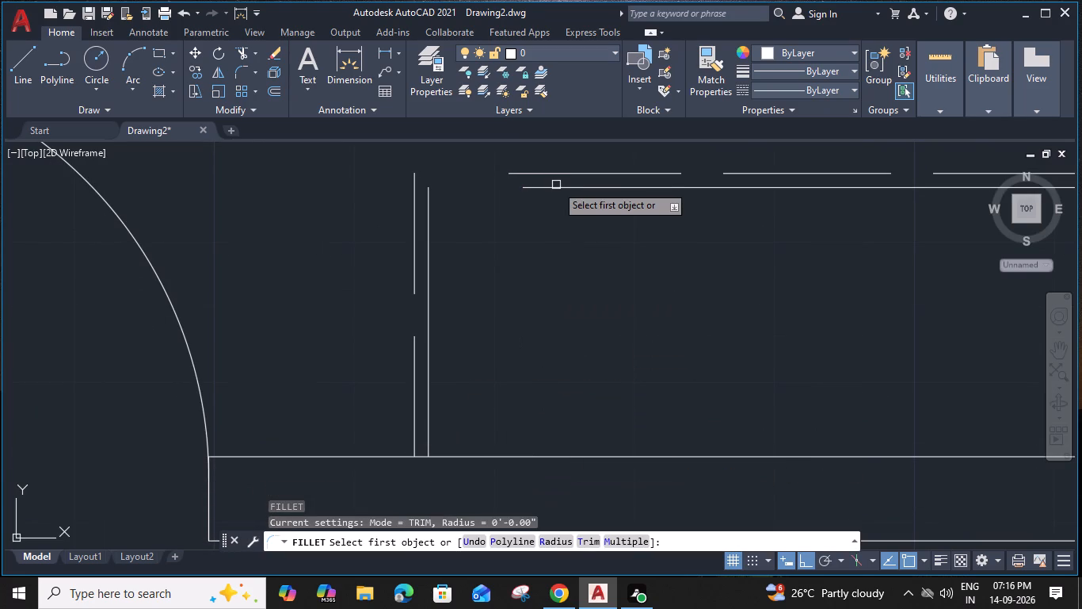
pyautogui.write('m')
pyautogui.press('space')
pyautogui.click(557, 189)
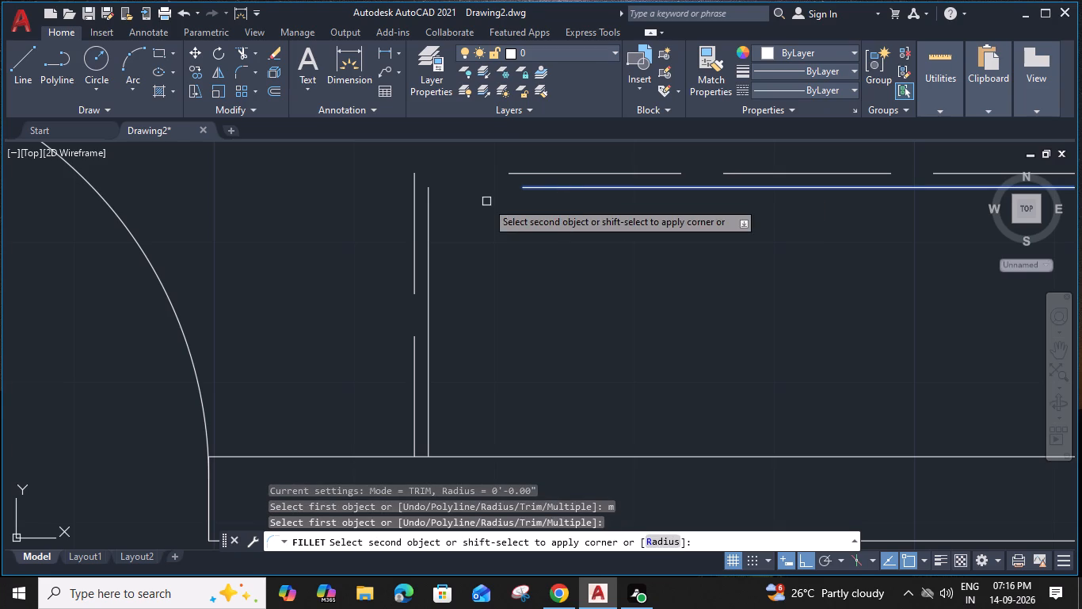
pyautogui.click(429, 195)
pyautogui.click(539, 173)
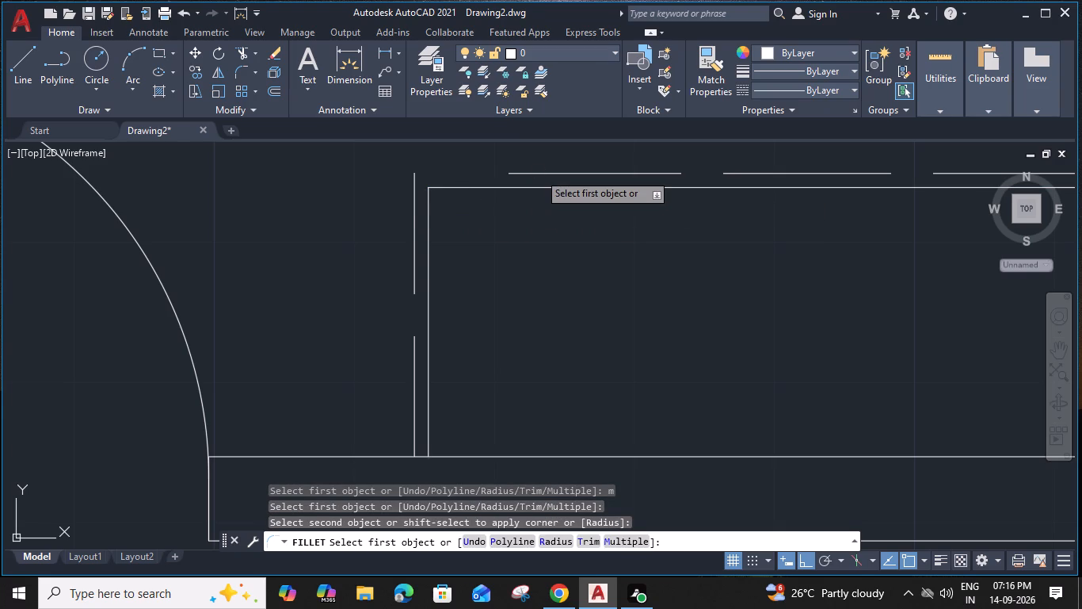
pyautogui.click(412, 188)
pyautogui.press('Escape')
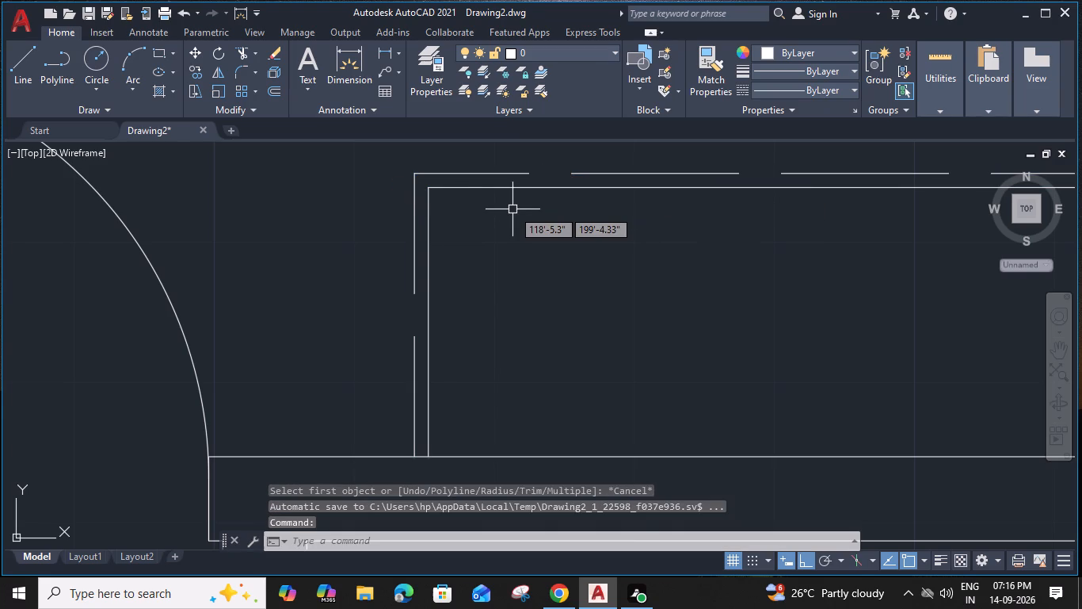
# Insert the Toilet - Imperial block in the hallway between the two small side rooms.
pyautogui.scroll(-3, 516, 197)
pyautogui.scroll(-1, 398, 285)
pyautogui.moveTo(395, 293); pyautogui.dragTo(435, 282, button='middle')
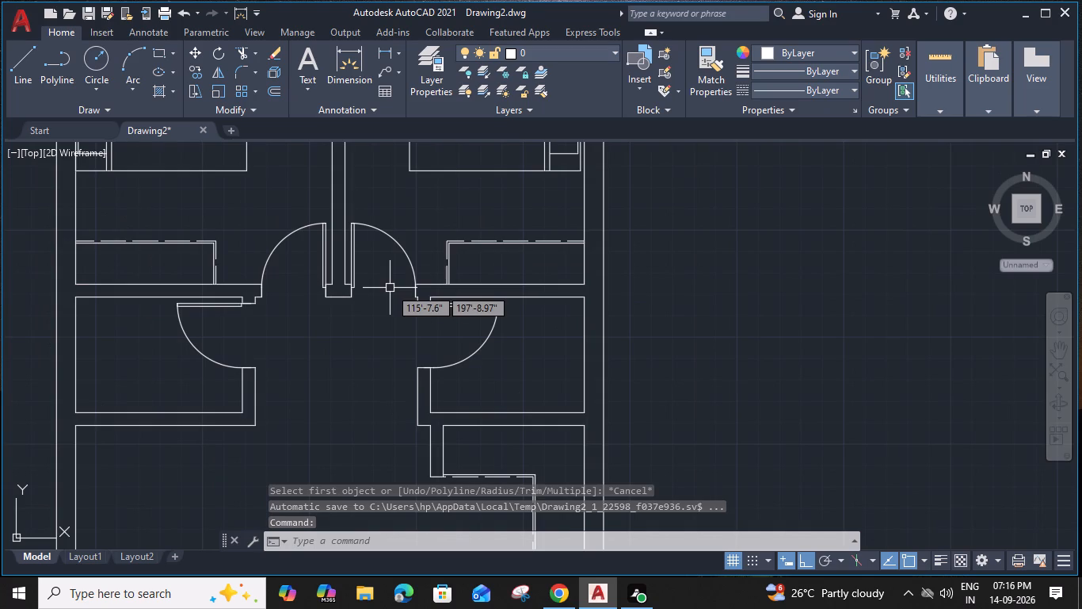
pyautogui.moveTo(435, 282); pyautogui.dragTo(443, 280, button='middle')
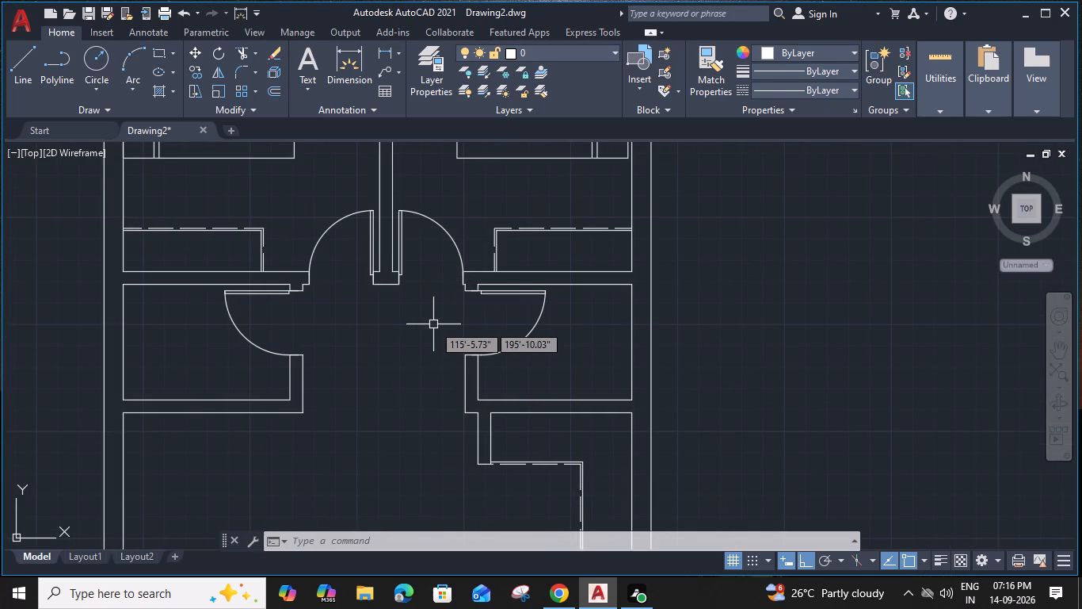
pyautogui.hotkey('ctrl', '3')
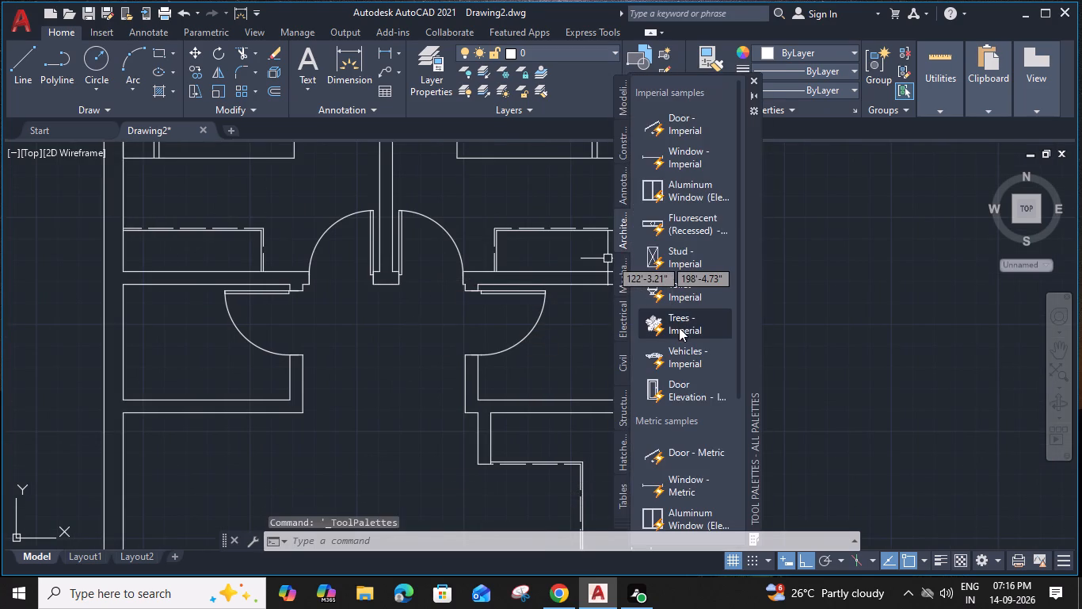
pyautogui.click(663, 293)
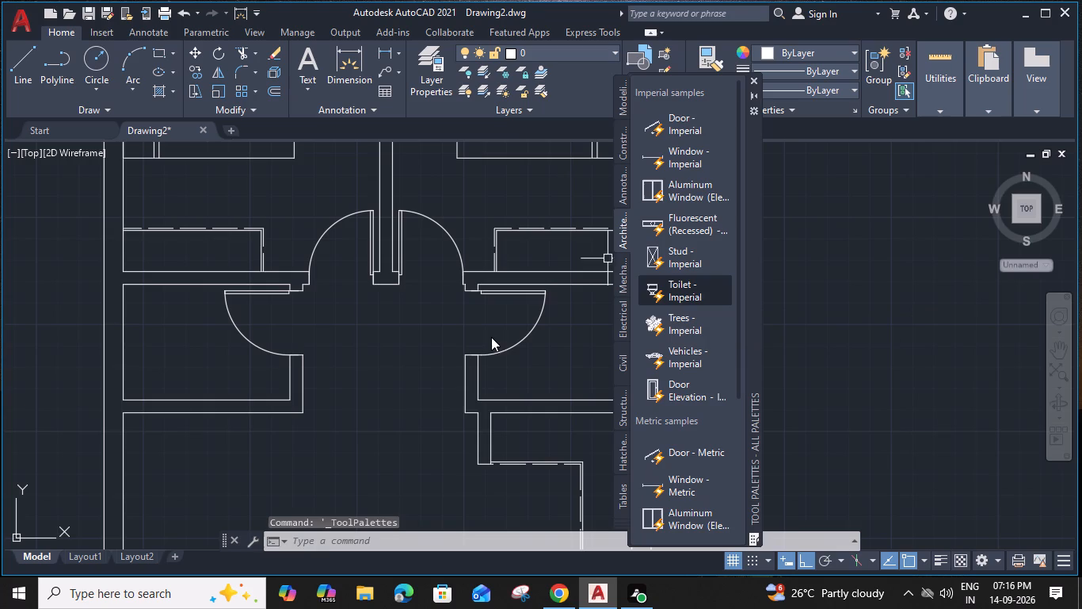
pyautogui.click(413, 374)
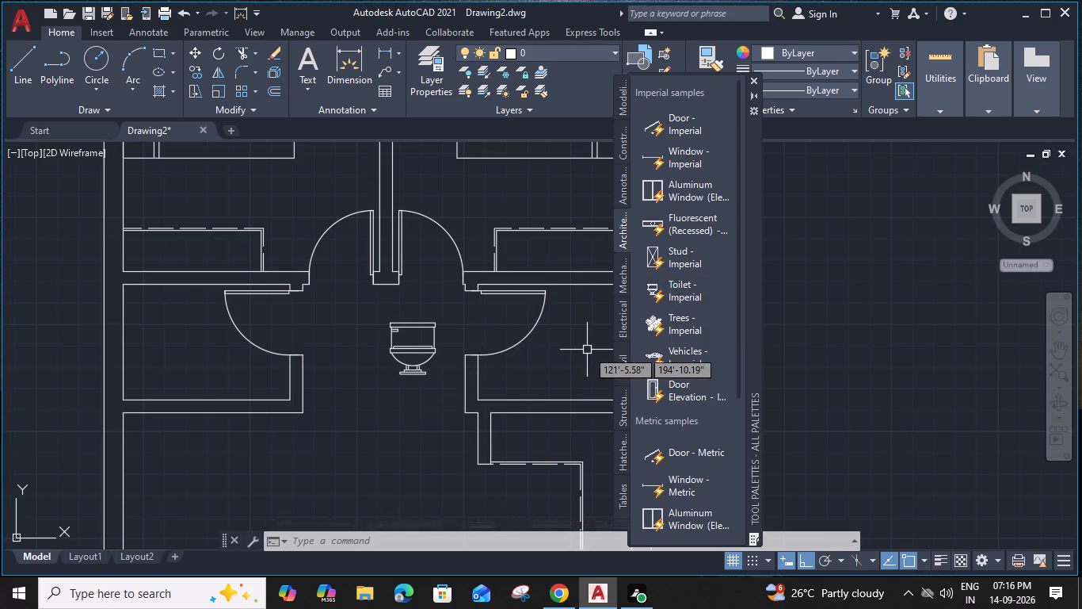
pyautogui.click(757, 82)
# Switch the inserted toilet block to its Elongated (Plan) view.
pyautogui.click(412, 336)
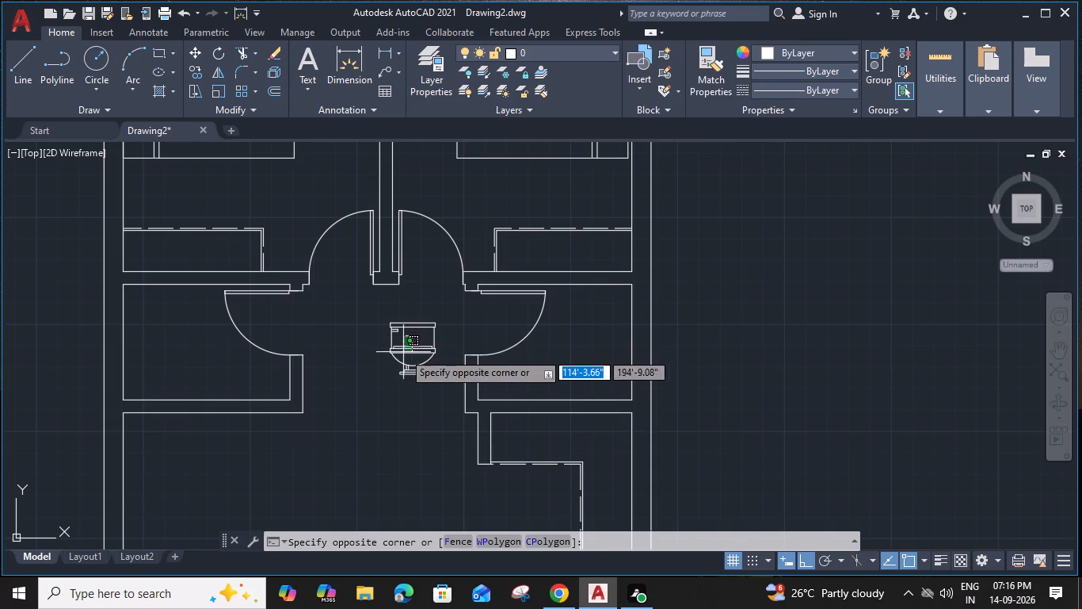
pyautogui.click(403, 352)
pyautogui.click(383, 389)
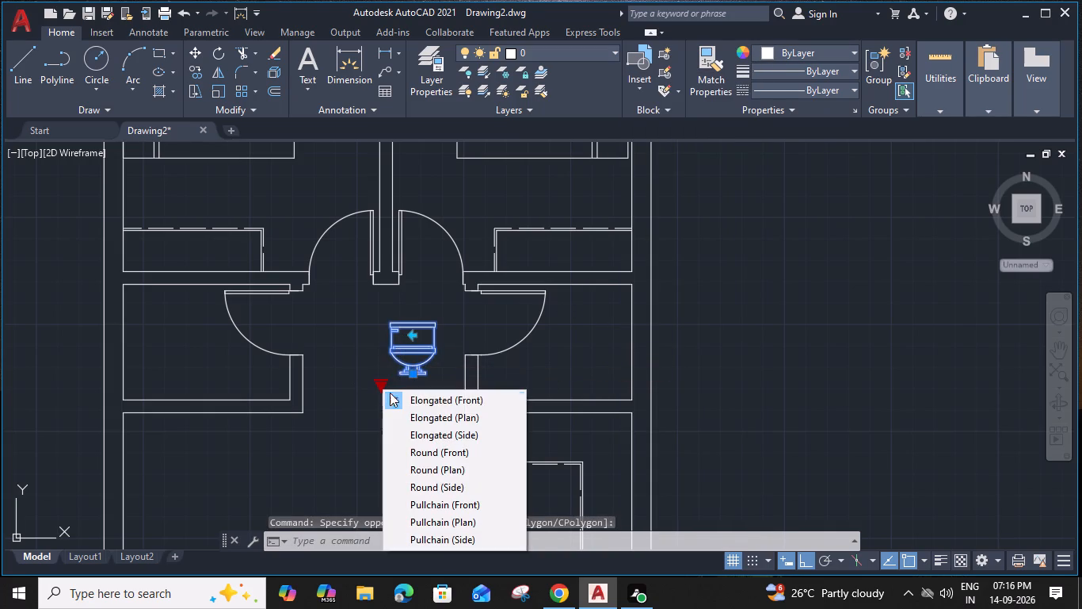
pyautogui.click(410, 413)
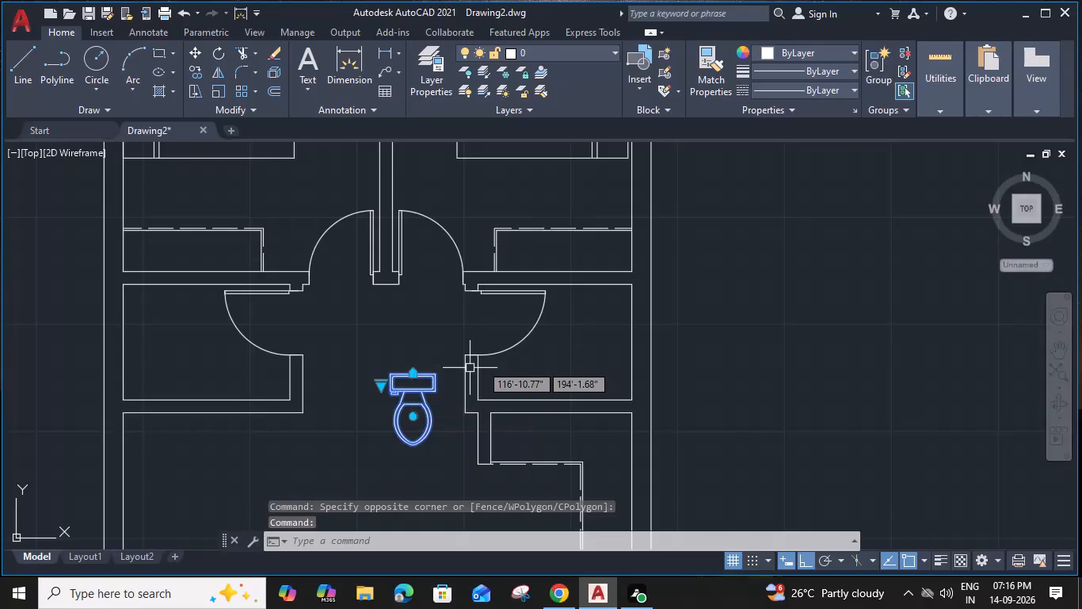
# Rotate the toilet 90° counterclockwise about a corner of its tank so the bowl faces east.
pyautogui.press('r')
pyautogui.write('o')
pyautogui.press('space')
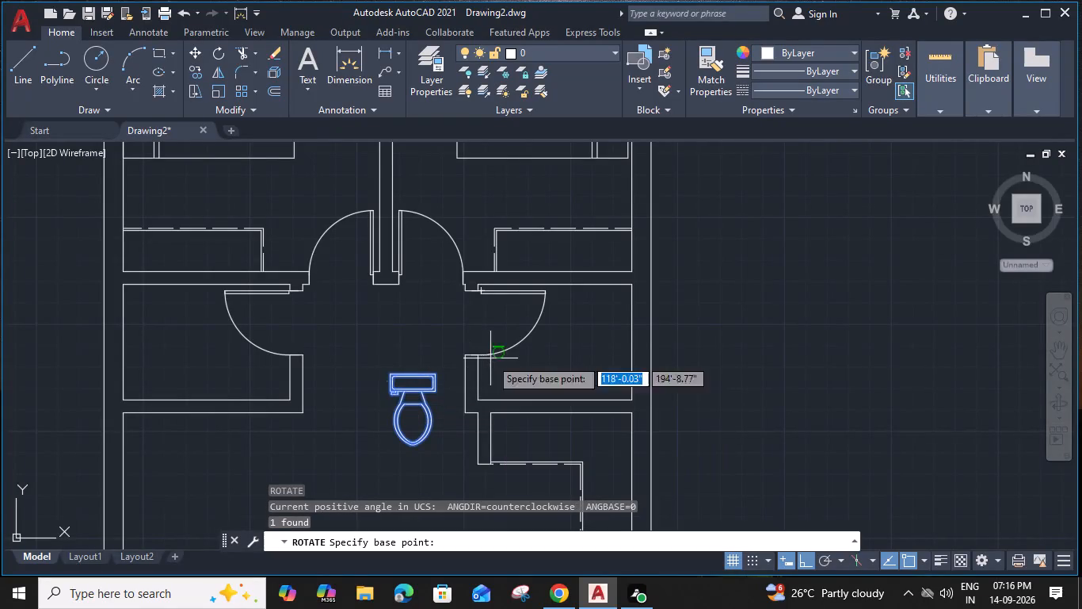
pyautogui.scroll(3, 379, 373)
pyautogui.click(416, 386)
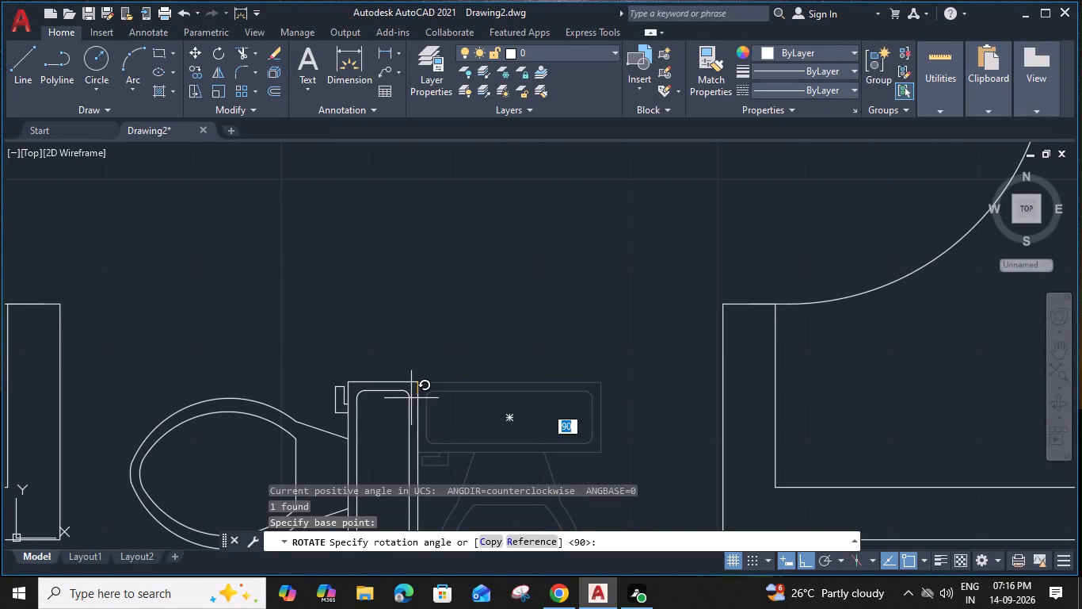
pyautogui.scroll(2, 417, 319)
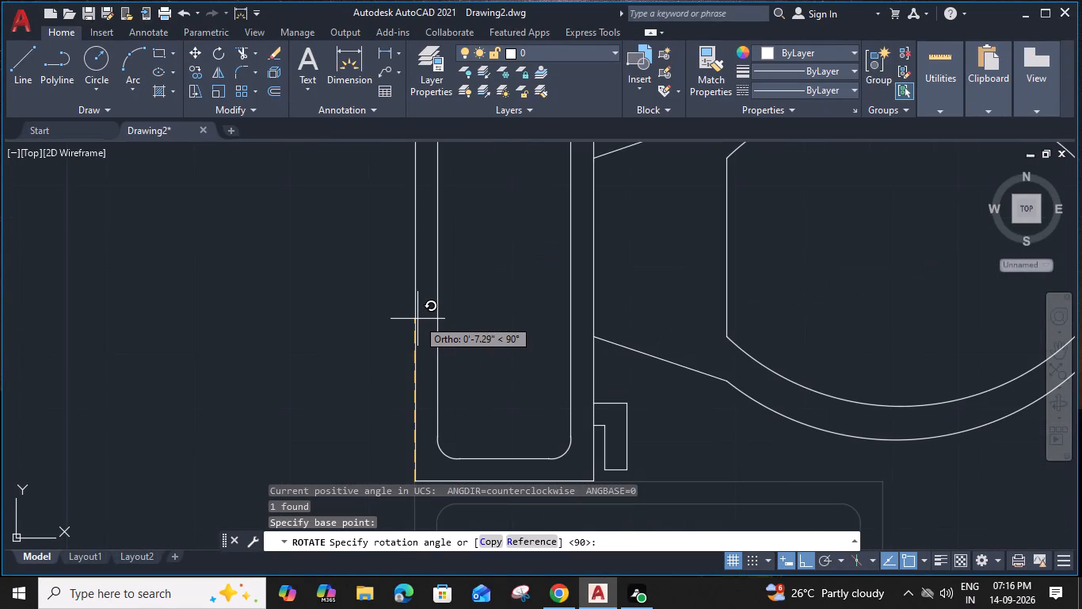
pyautogui.click(417, 319)
# Move the toilet horizontally into the west bathroom, with its tank back against the outer wall's inner face.
pyautogui.click(417, 319)
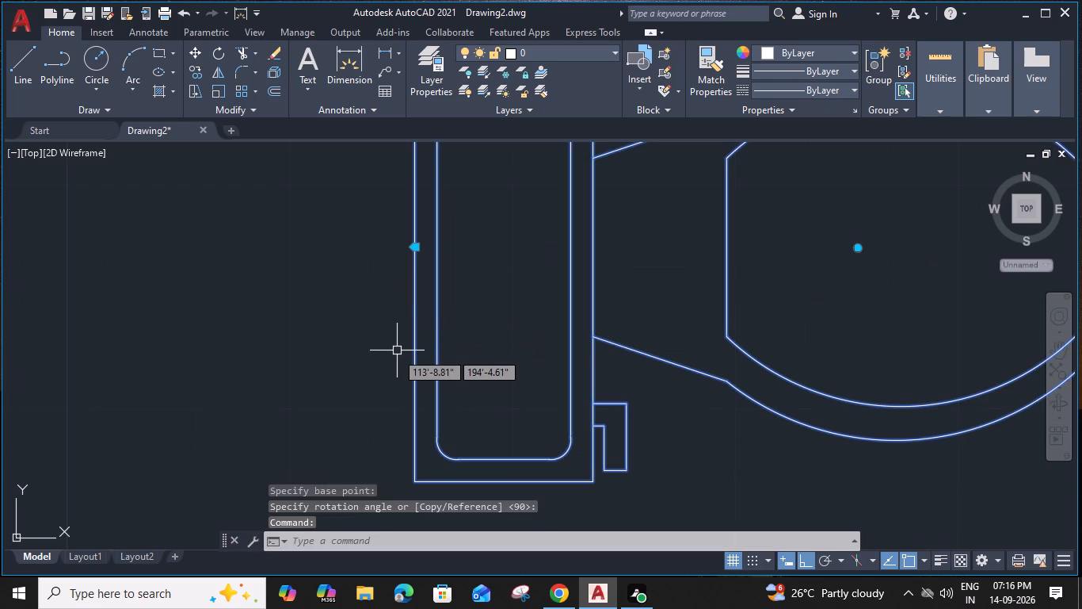
pyautogui.write('m')
pyautogui.press('space')
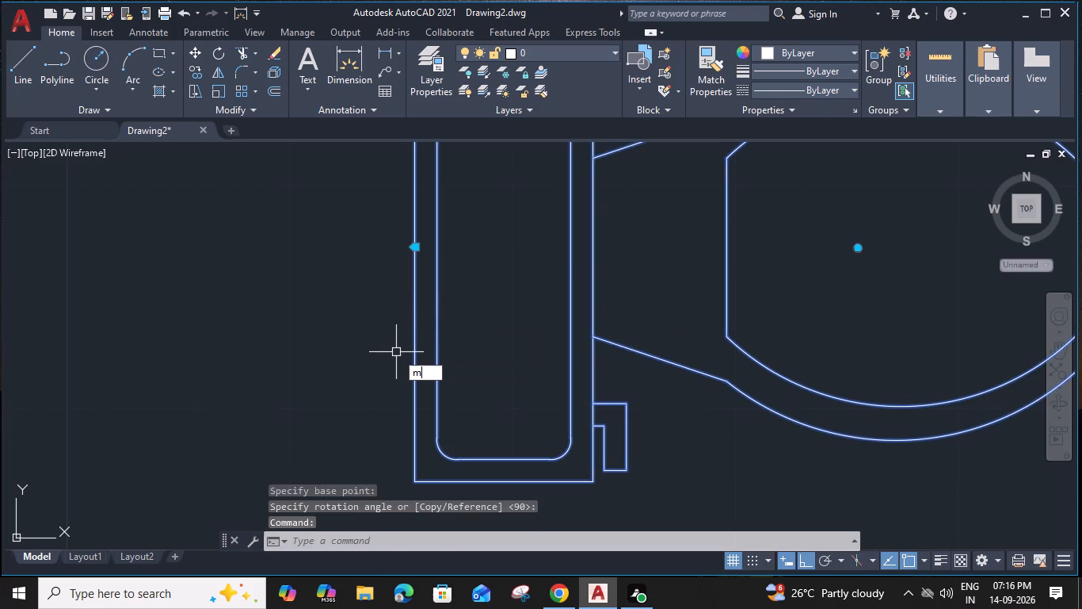
pyautogui.click(412, 246)
pyautogui.scroll(-3, 293, 284)
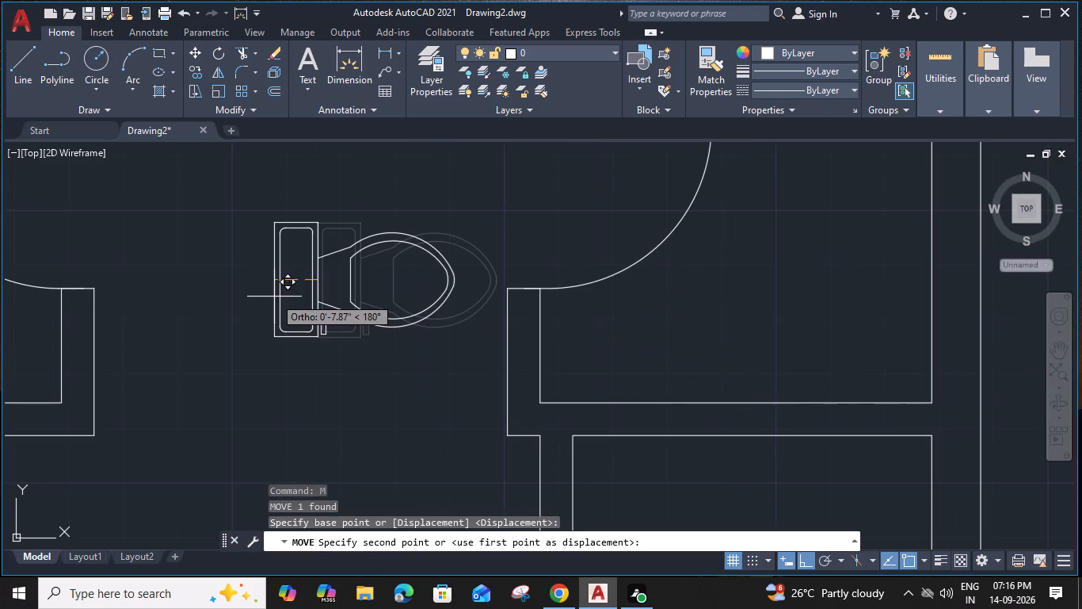
pyautogui.moveTo(291, 302); pyautogui.dragTo(577, 312, button='middle')
pyautogui.moveTo(156, 315); pyautogui.dragTo(603, 311, button='middle')
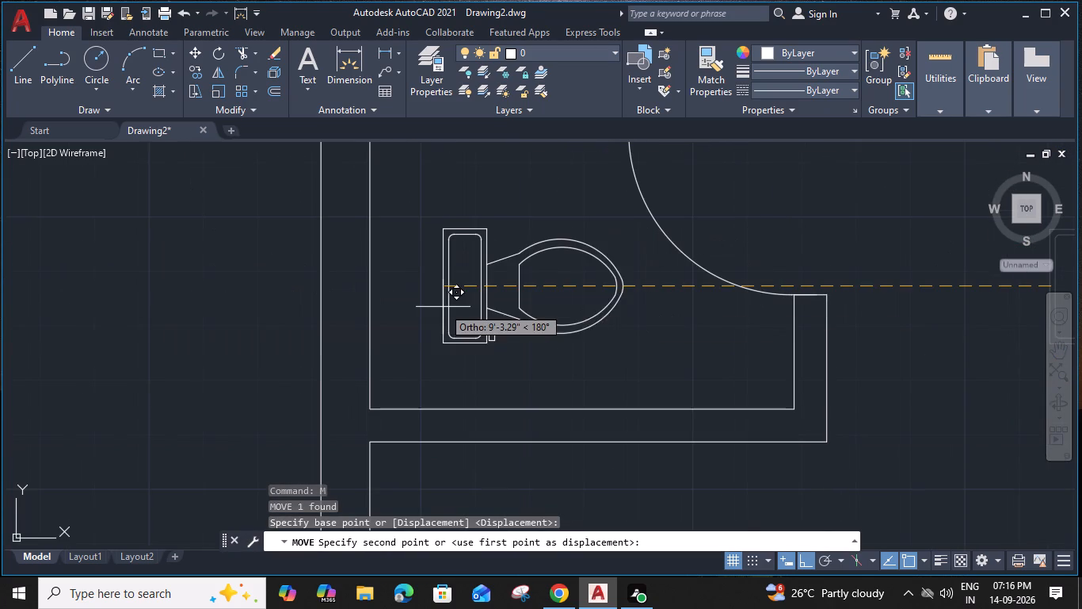
pyautogui.click(373, 281)
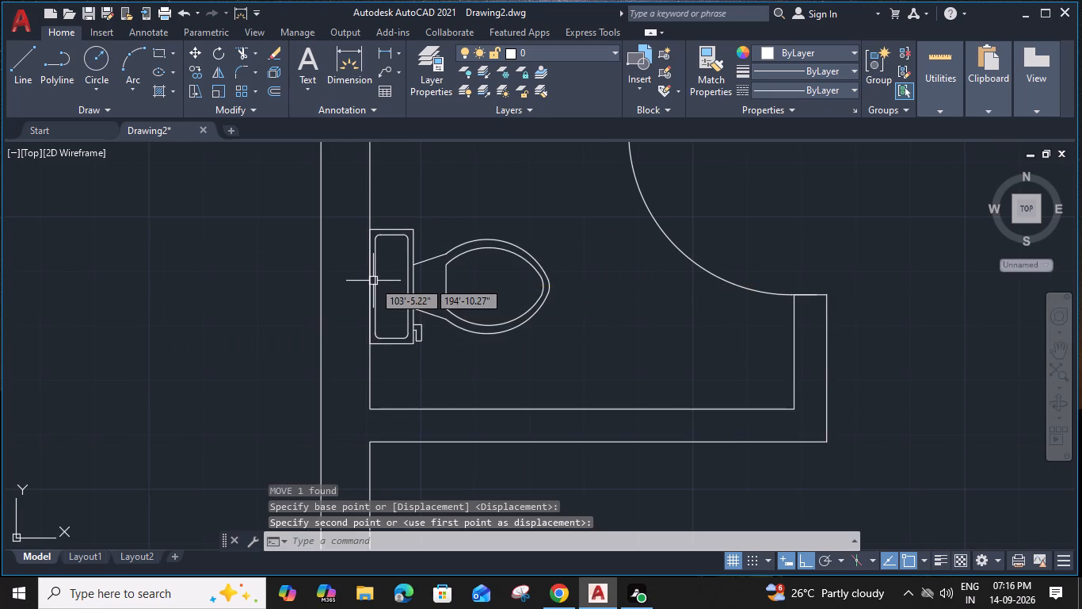
# Copy the toilet horizontally into the east bathroom, placing it just past the door swing.
pyautogui.scroll(-1, 373, 281)
pyautogui.click(393, 281)
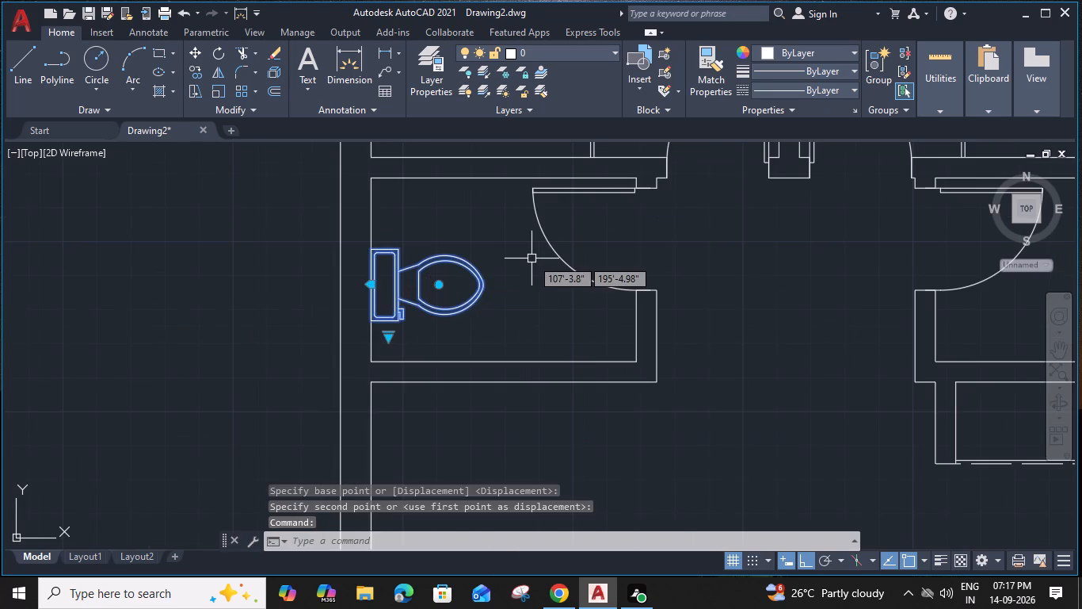
pyautogui.write('co')
pyautogui.press('space')
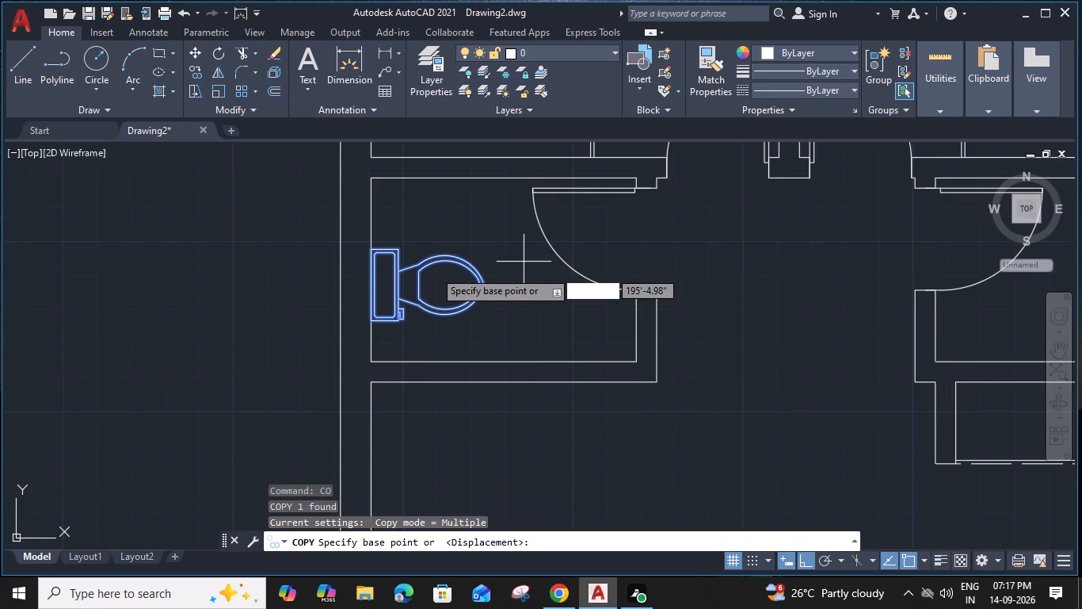
pyautogui.click(369, 284)
pyautogui.scroll(-3, 522, 274)
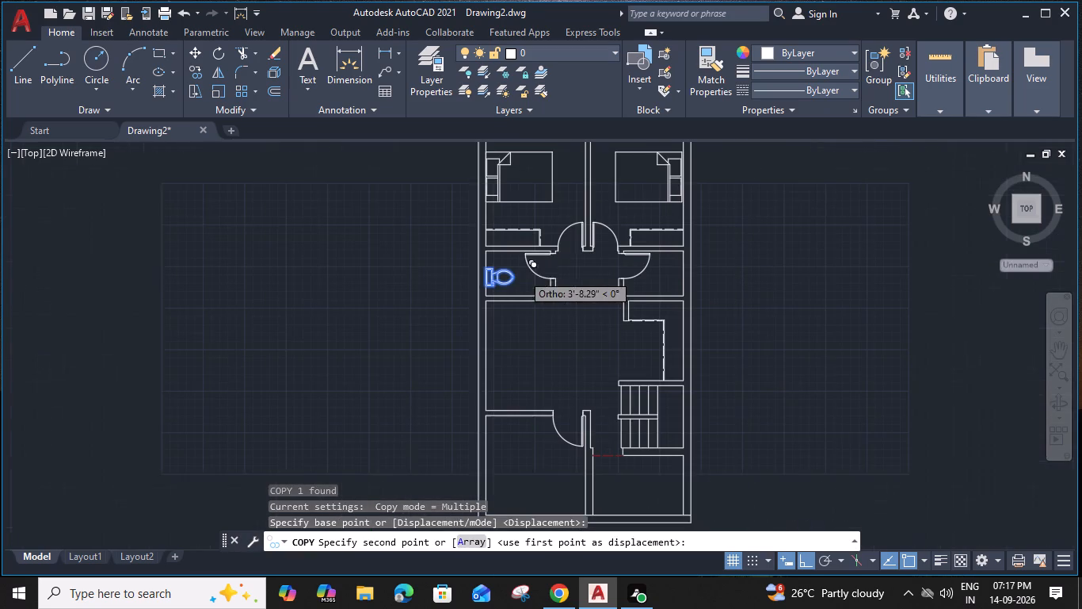
pyautogui.scroll(2, 647, 279)
pyautogui.click(646, 279)
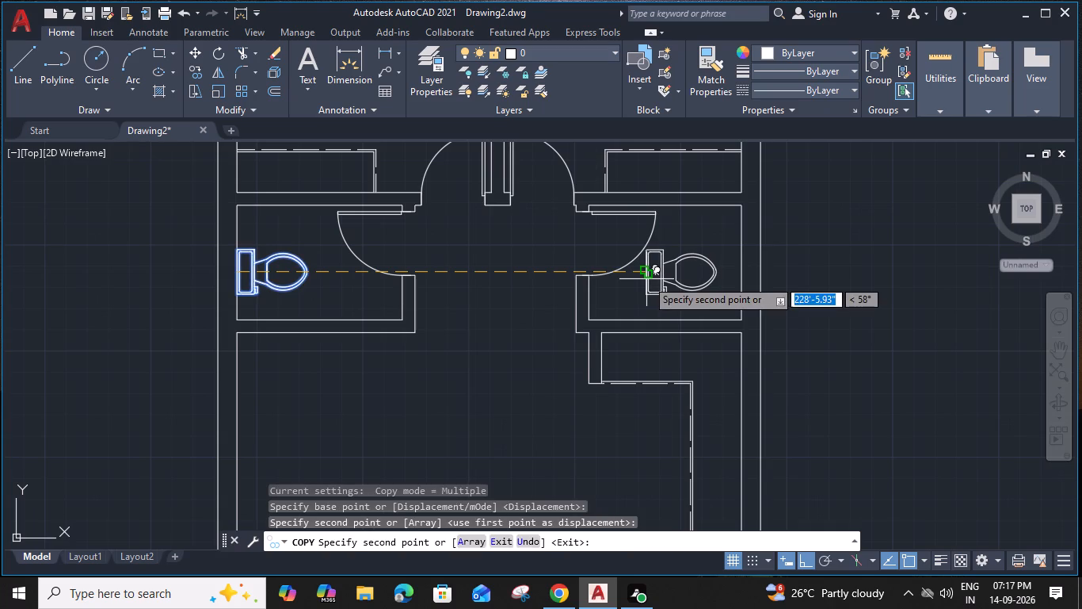
pyautogui.press('Escape')
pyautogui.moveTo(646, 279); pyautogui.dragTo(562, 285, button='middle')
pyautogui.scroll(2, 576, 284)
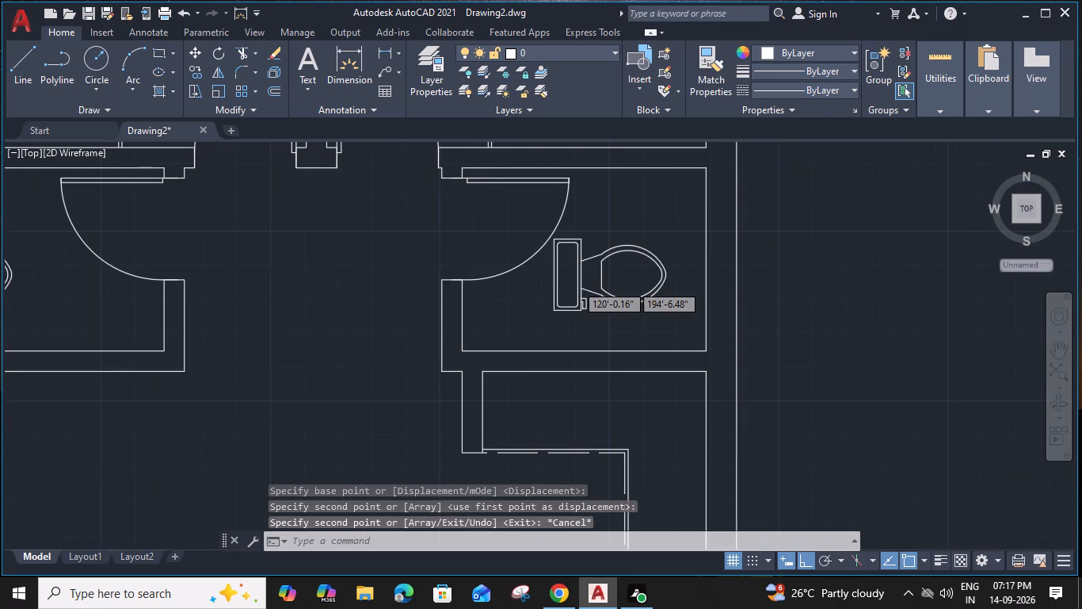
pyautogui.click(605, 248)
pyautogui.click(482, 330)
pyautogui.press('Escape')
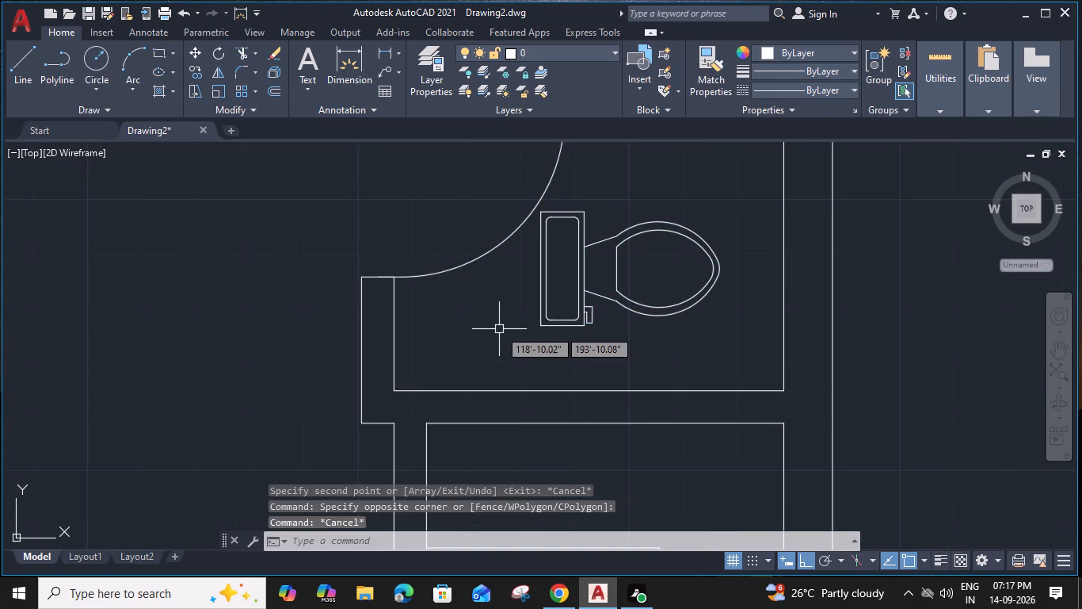
# Rotate the copied toilet 180° about the lower outer corner of its tank so the bowl faces west.
pyautogui.click(556, 320)
pyautogui.write('ro')
pyautogui.press('space')
pyautogui.click(543, 329)
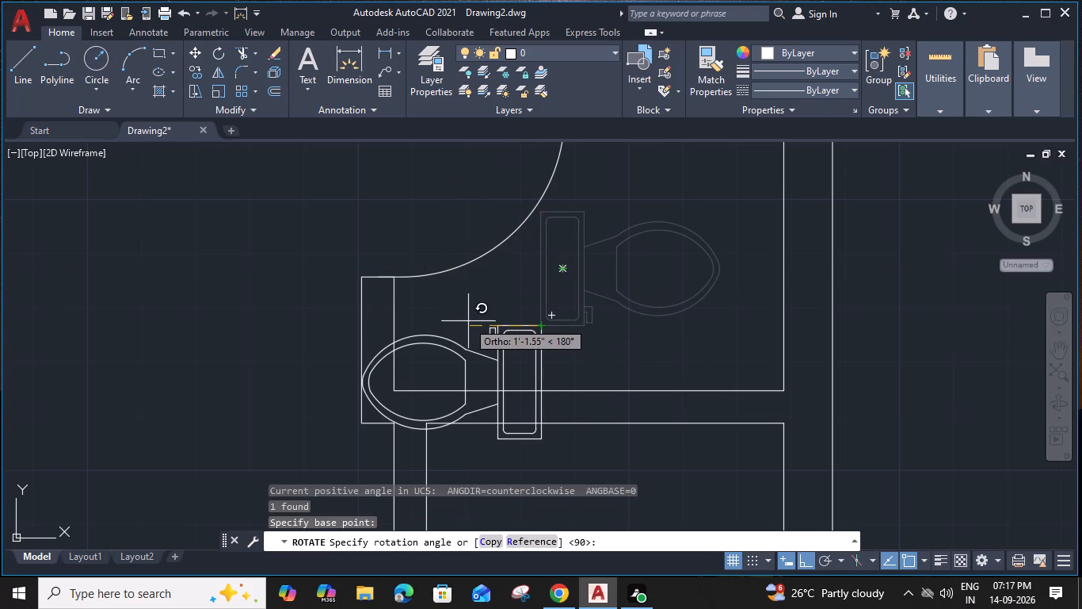
pyautogui.scroll(2, 468, 325)
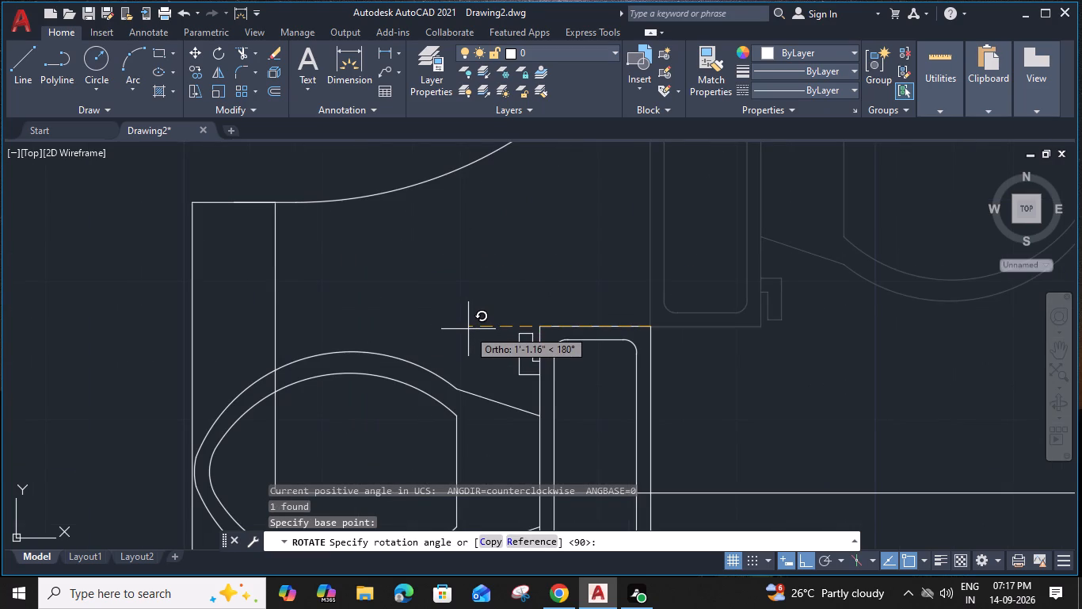
pyautogui.click(470, 326)
# Move the rotated toilet horizontally and up in the east bathroom, centring its tank back on the midpoint of the outer wall's inner face.
pyautogui.click(637, 327)
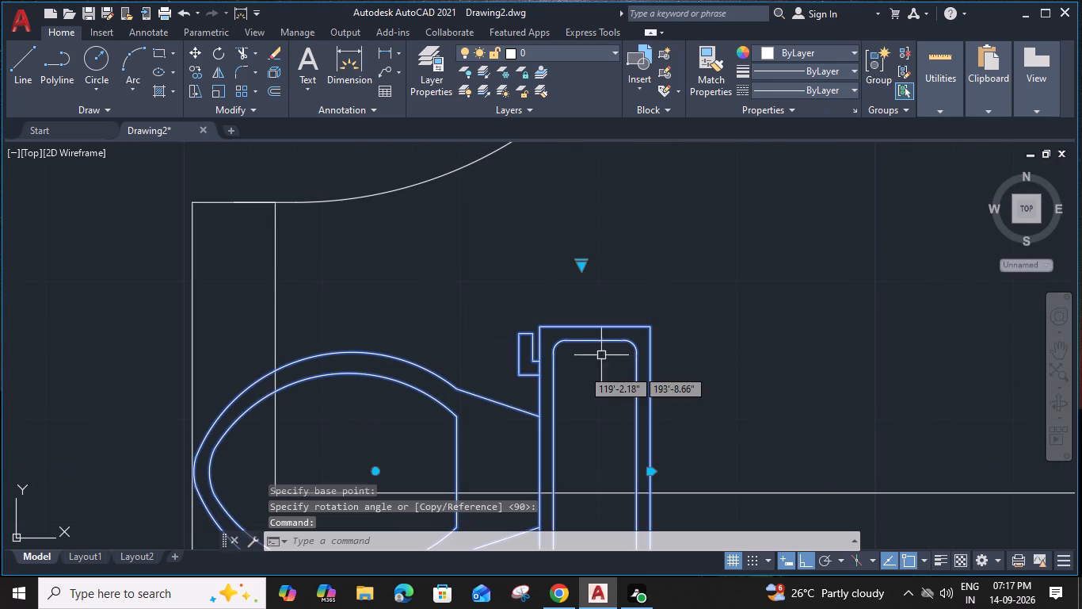
pyautogui.write('m')
pyautogui.press('space')
pyautogui.moveTo(753, 392); pyautogui.dragTo(636, 315, button='middle')
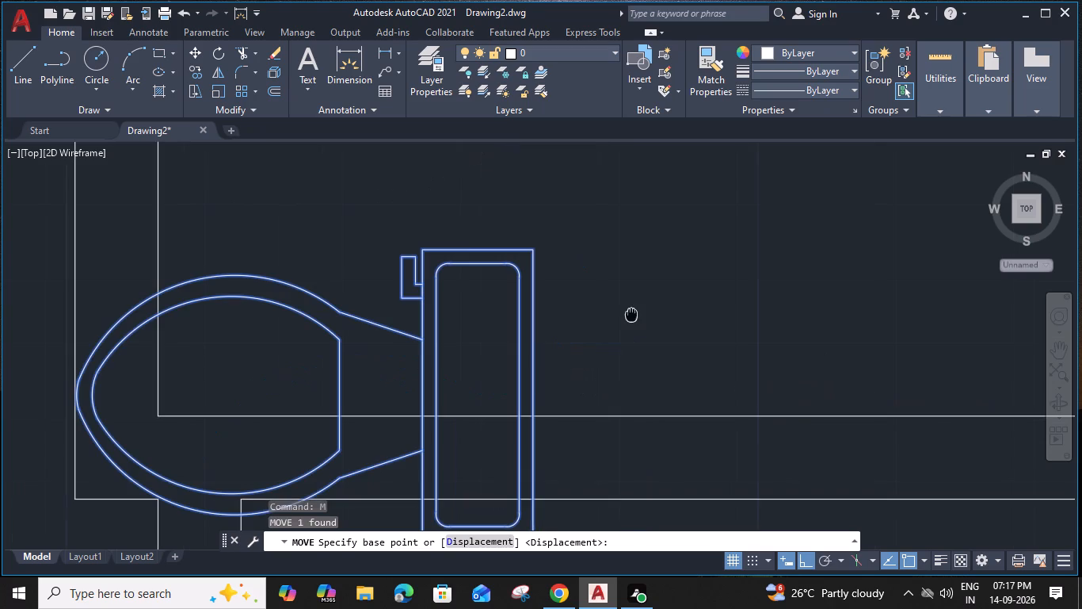
pyautogui.click(535, 399)
pyautogui.scroll(-1, 562, 364)
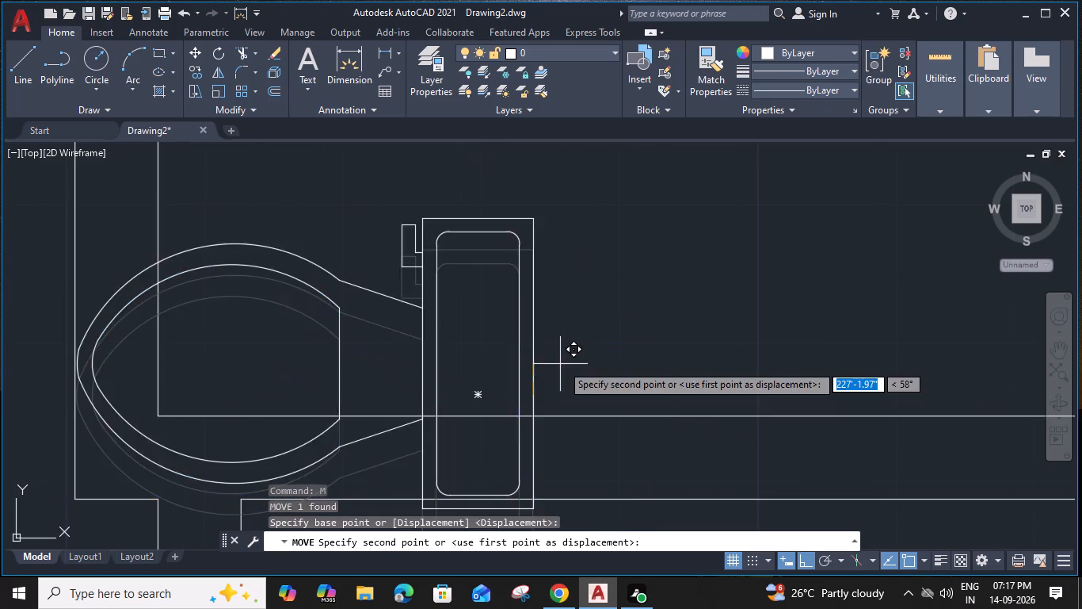
pyautogui.scroll(-1, 562, 364)
pyautogui.moveTo(656, 327); pyautogui.dragTo(380, 387, button='middle')
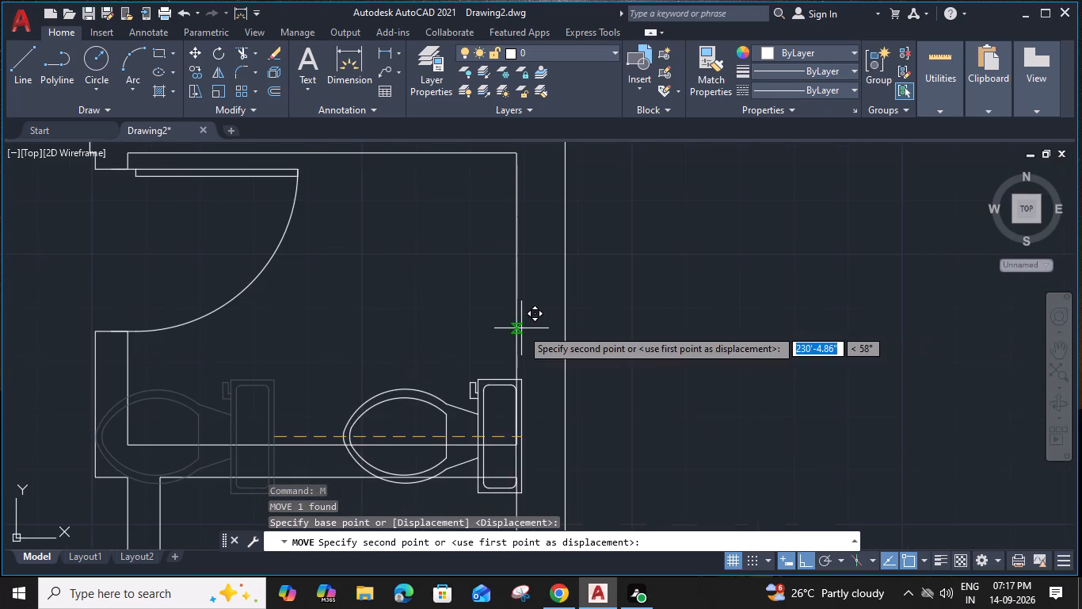
pyautogui.click(513, 331)
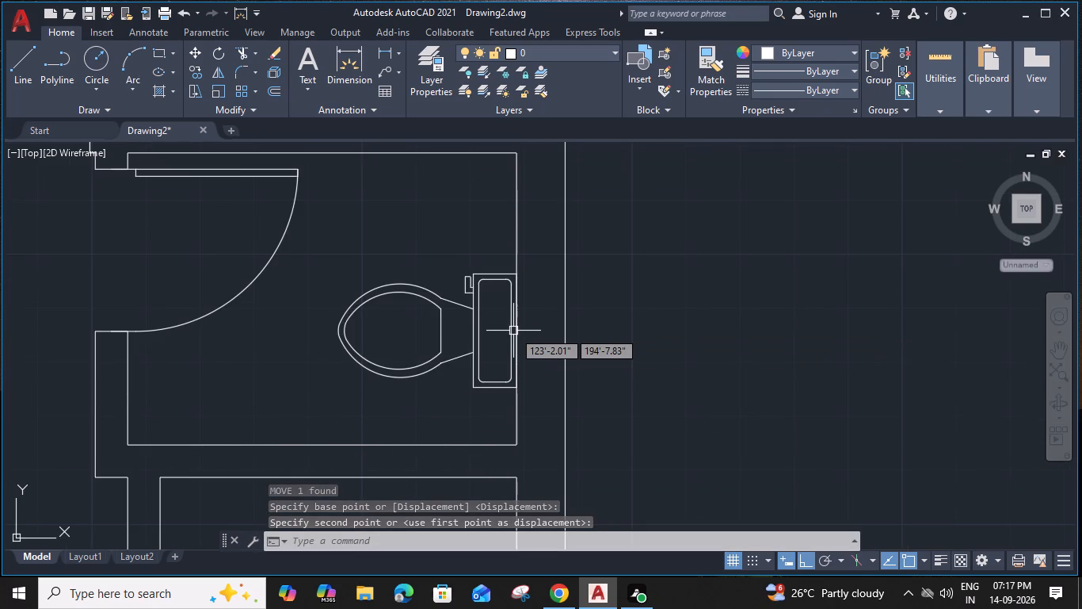
# Move the east bathroom toilet slightly south along the outer wall, keeping its tank back against the wall's inner face.
pyautogui.click(479, 381)
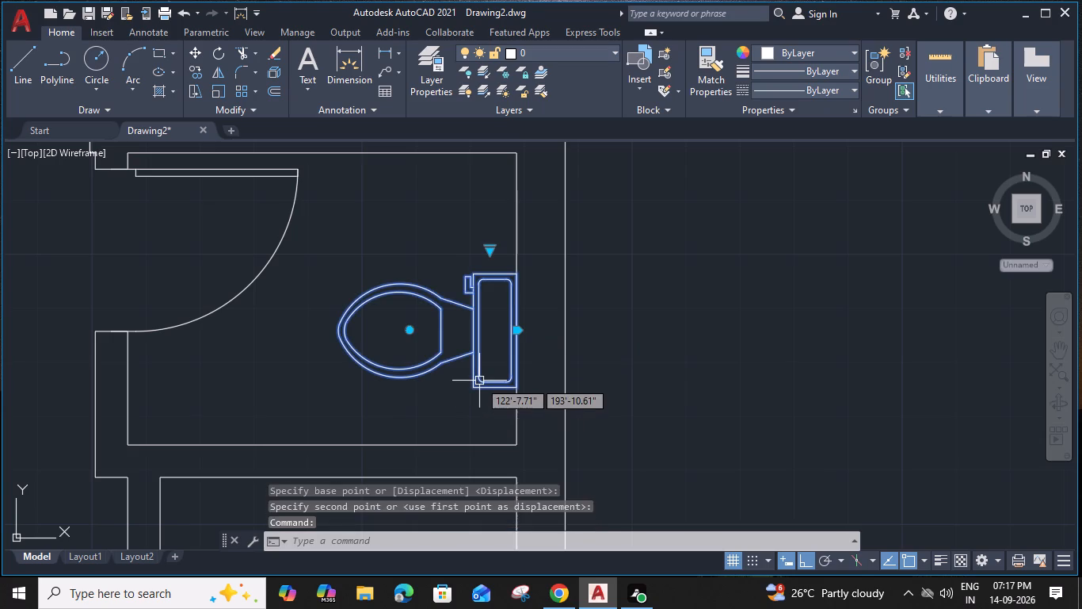
pyautogui.write('m')
pyautogui.press('space')
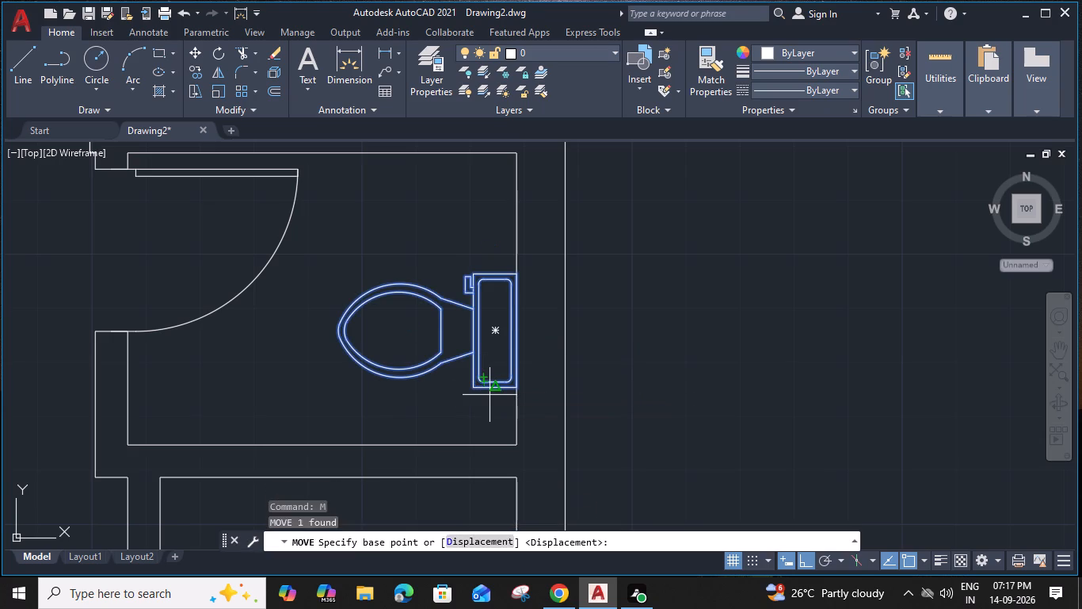
pyautogui.click(498, 390)
pyautogui.click(497, 411)
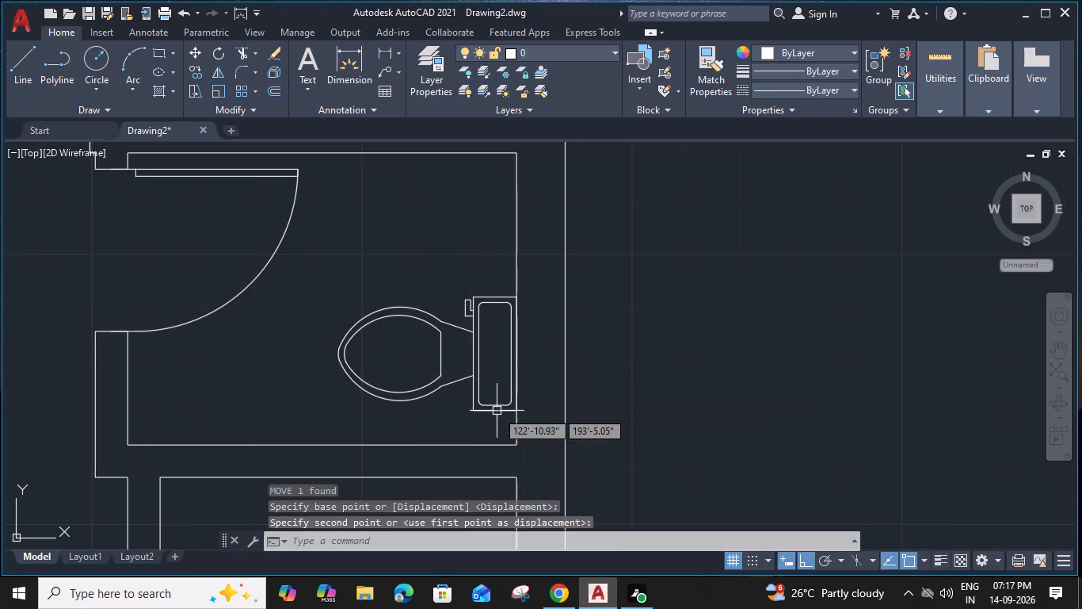
# Draw an upright rectangle with length 9" and width 2' in the empty space east of the floor plan.
pyautogui.scroll(-2, 495, 409)
pyautogui.moveTo(461, 385); pyautogui.dragTo(603, 344, button='middle')
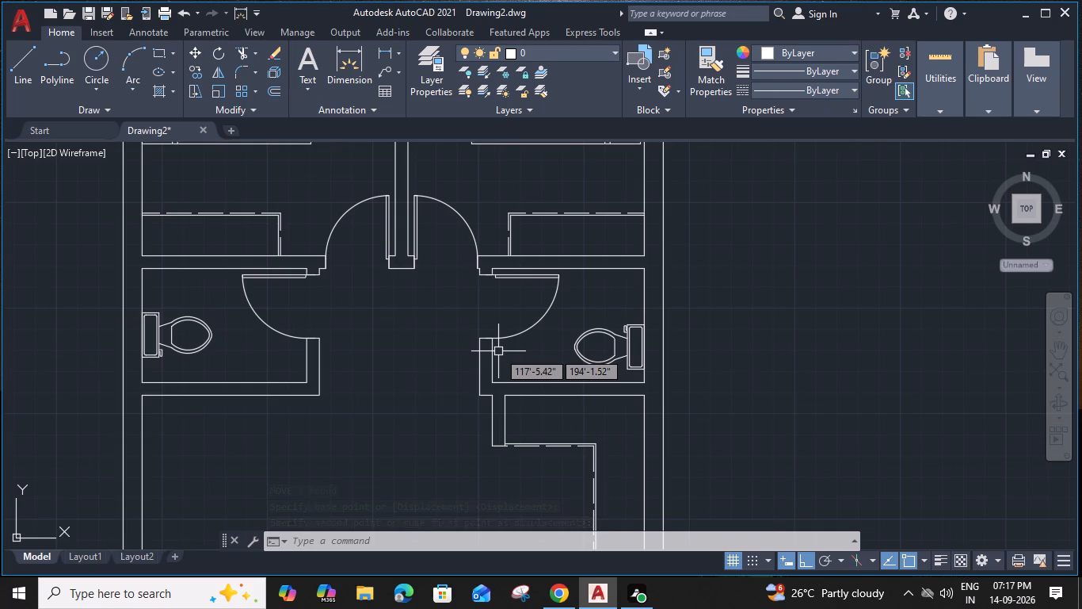
pyautogui.scroll(-1, 388, 435)
pyautogui.moveTo(388, 426); pyautogui.dragTo(398, 421, button='middle')
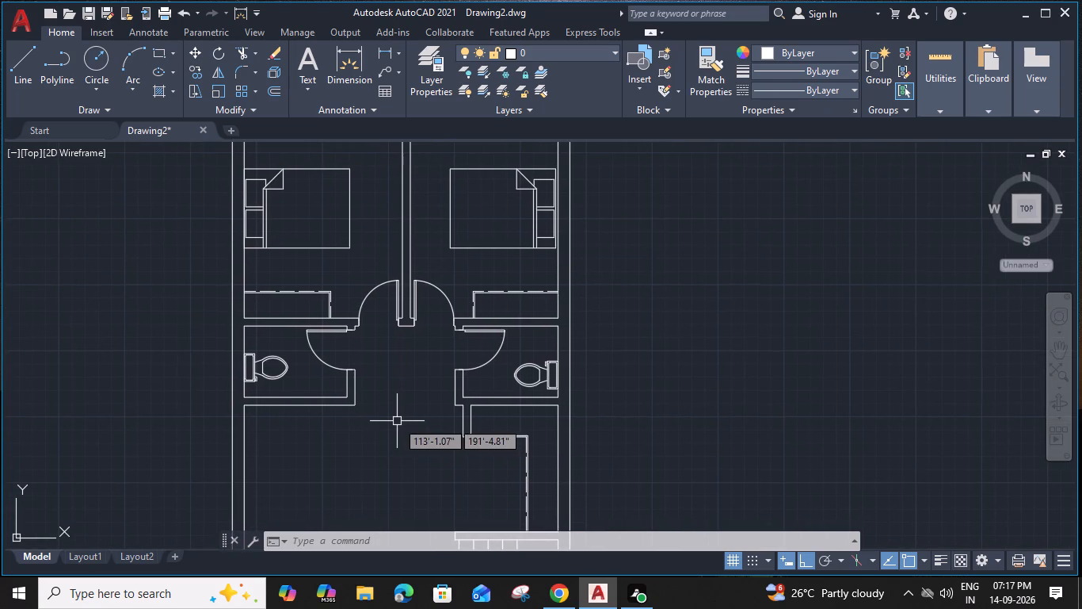
pyautogui.write('rec')
pyautogui.press('space')
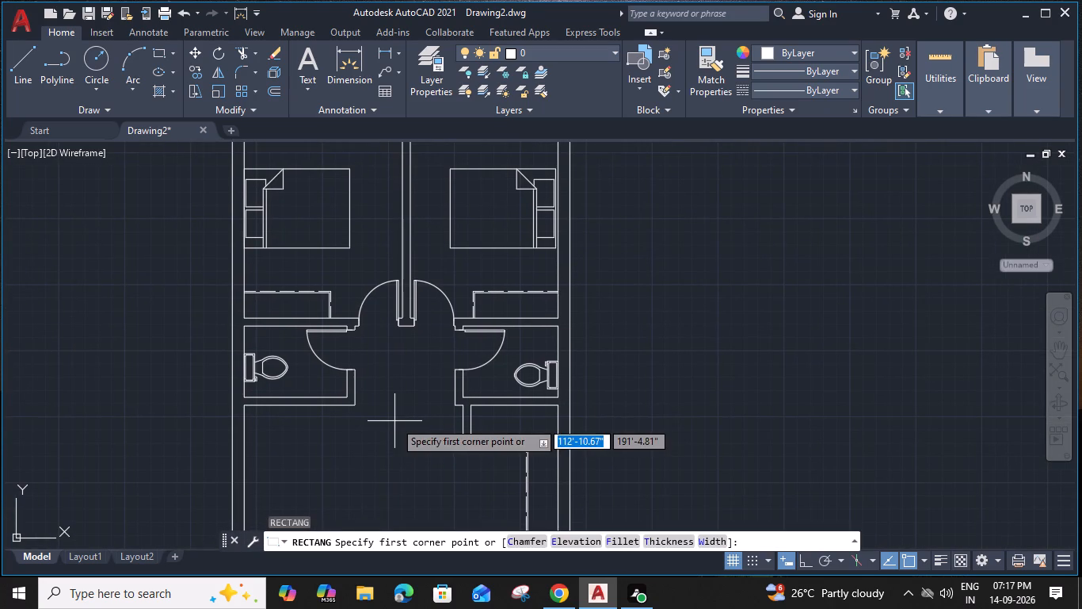
pyautogui.moveTo(608, 307); pyautogui.dragTo(547, 314, button='middle')
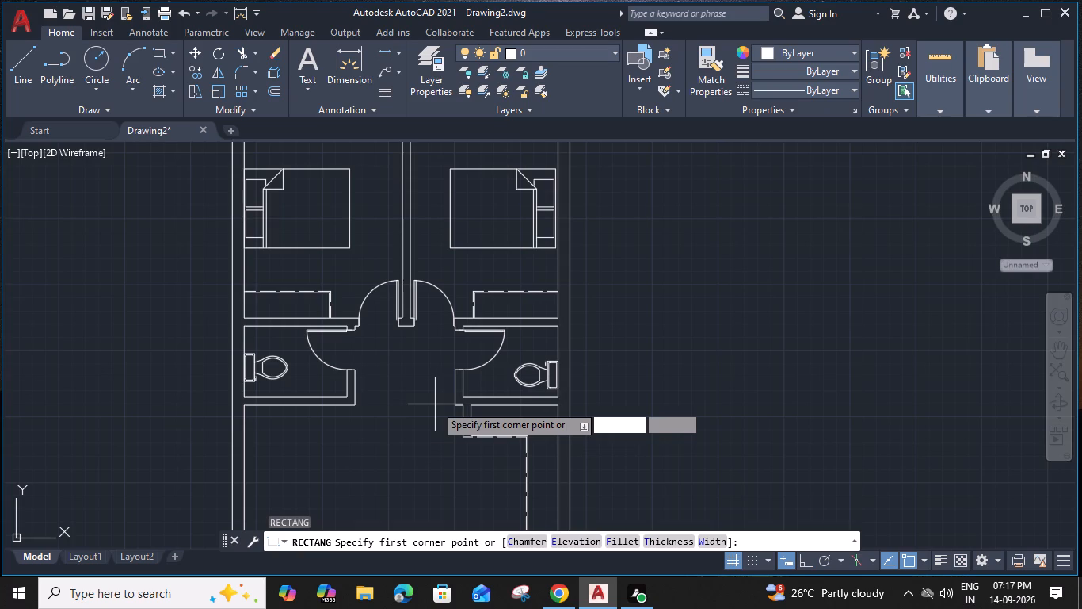
pyautogui.click(550, 290)
pyautogui.press('d')
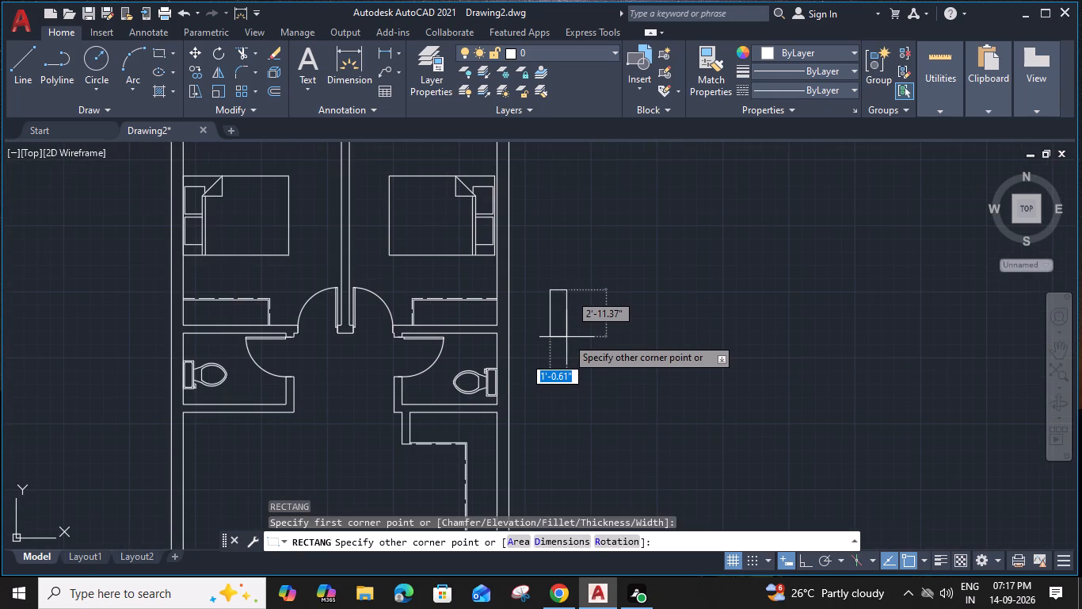
pyautogui.press('Return')
pyautogui.write('9"')
pyautogui.press('Return')
pyautogui.write("2'")
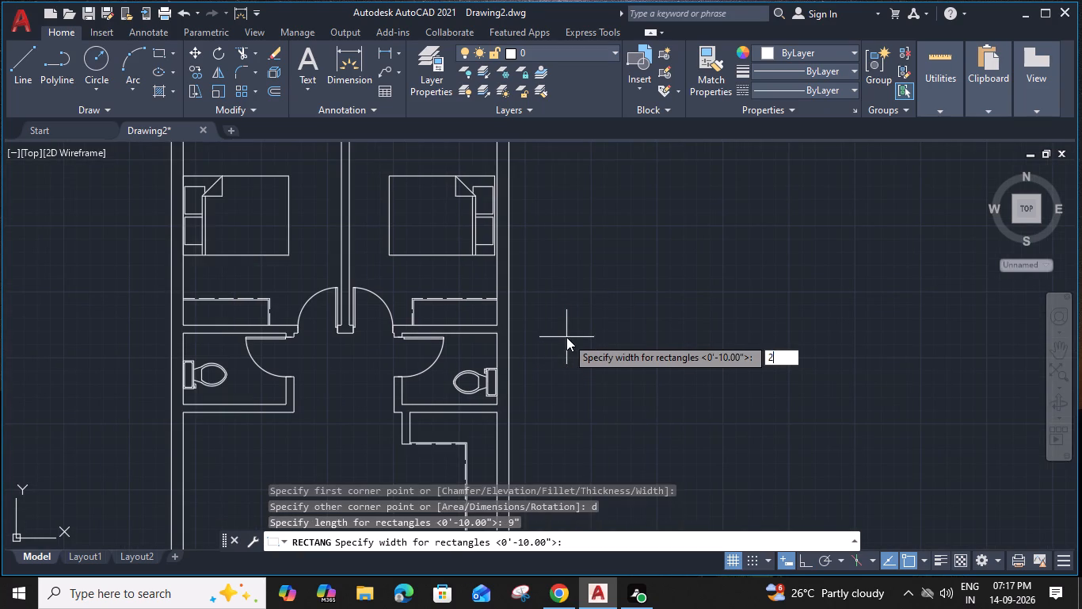
pyautogui.press('Return')
pyautogui.click(566, 337)
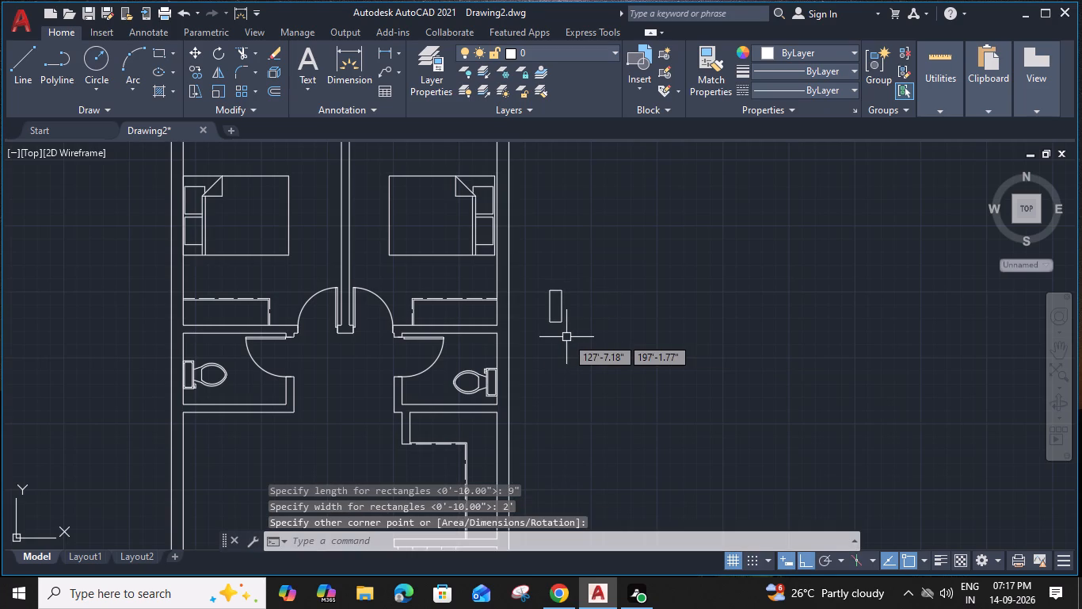
# Draw a horizontal rectangle with length 5'6" and width 9" below the 9" by 2' rectangle, outside the plan.
pyautogui.moveTo(566, 337); pyautogui.dragTo(566, 312, button='middle')
pyautogui.write('rec')
pyautogui.press('space')
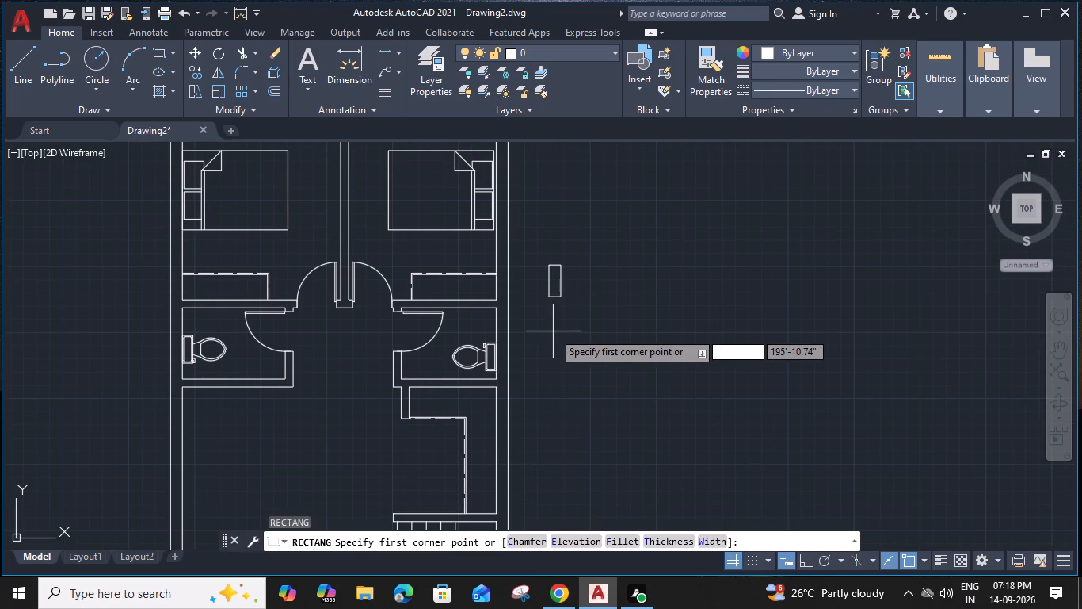
pyautogui.click(552, 340)
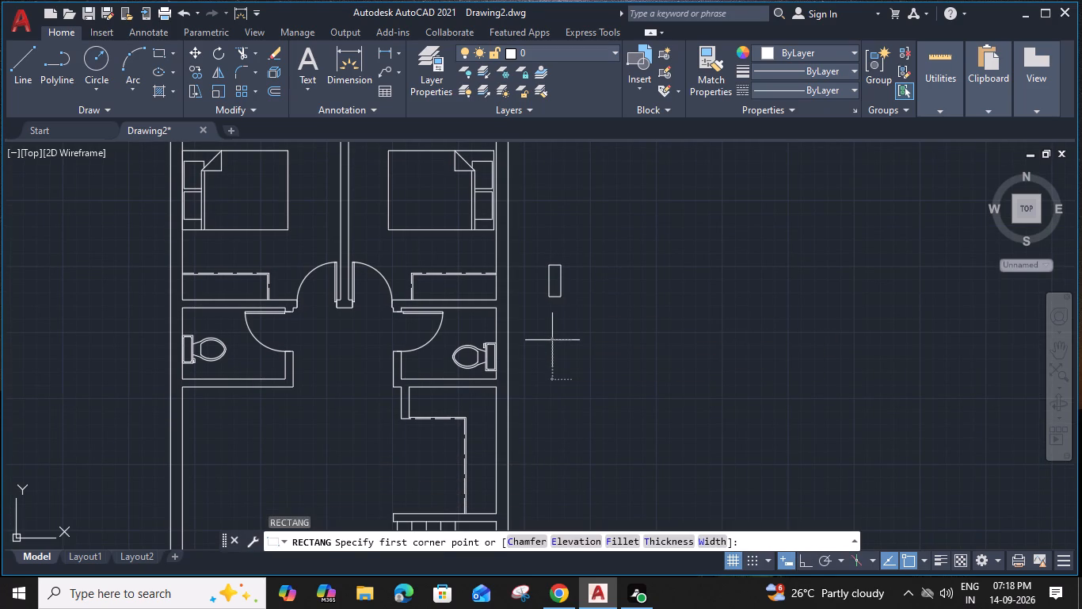
pyautogui.press('d')
pyautogui.press('Return')
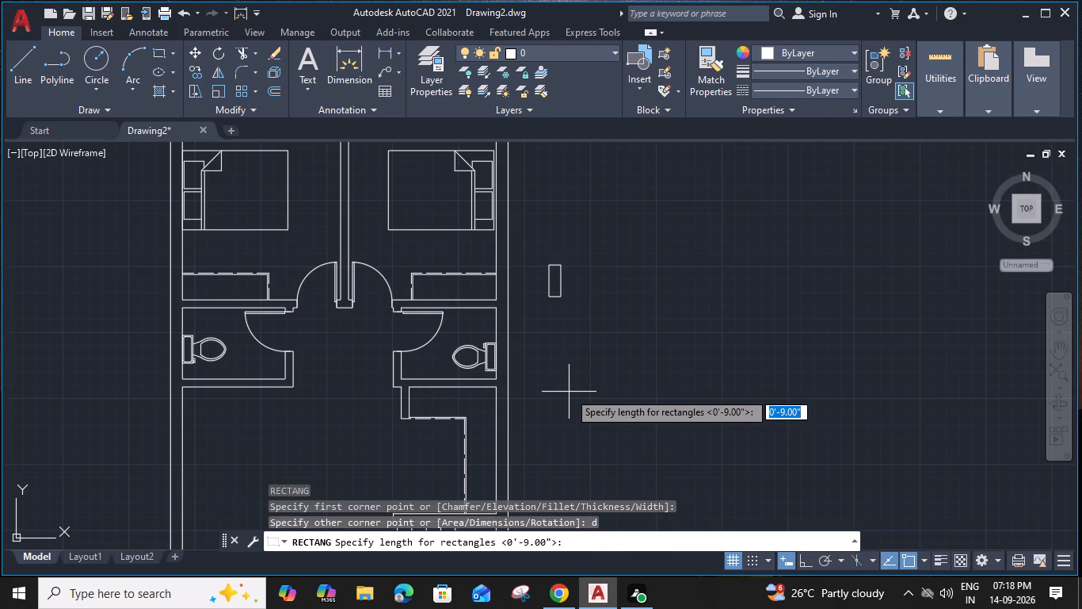
pyautogui.write('5\'6"')
pyautogui.hotkey('shift', '"')
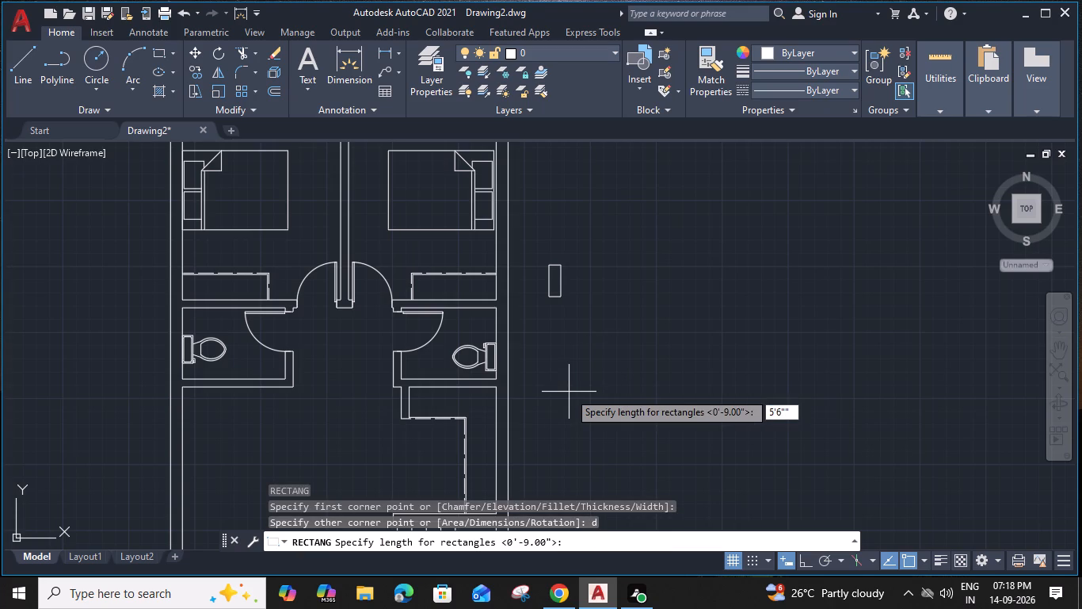
pyautogui.press('BackSpace')
pyautogui.press('Return')
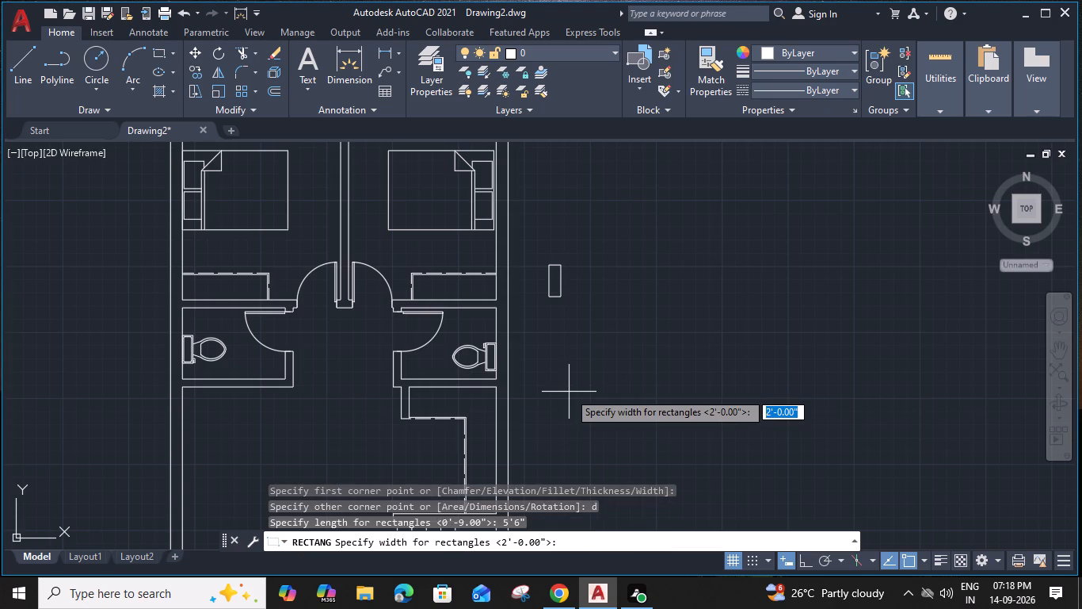
pyautogui.write('9"')
pyautogui.press('Return')
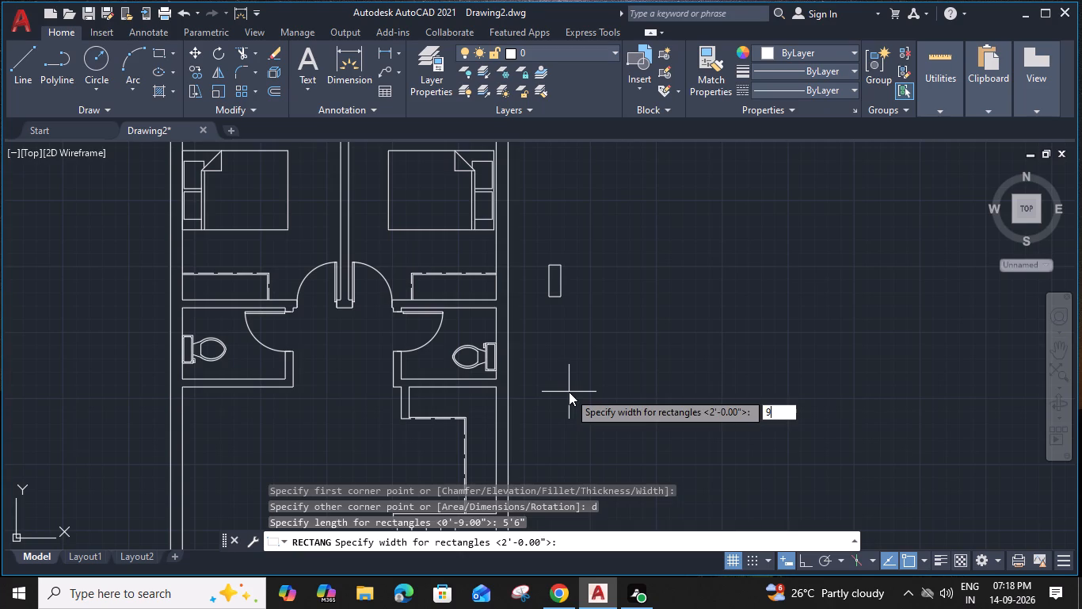
pyautogui.click(569, 392)
# Draw an upright rectangle with length 9" and width 5' below the 5'6" by 9" rectangle.
pyautogui.moveTo(569, 392); pyautogui.dragTo(567, 391, button='middle')
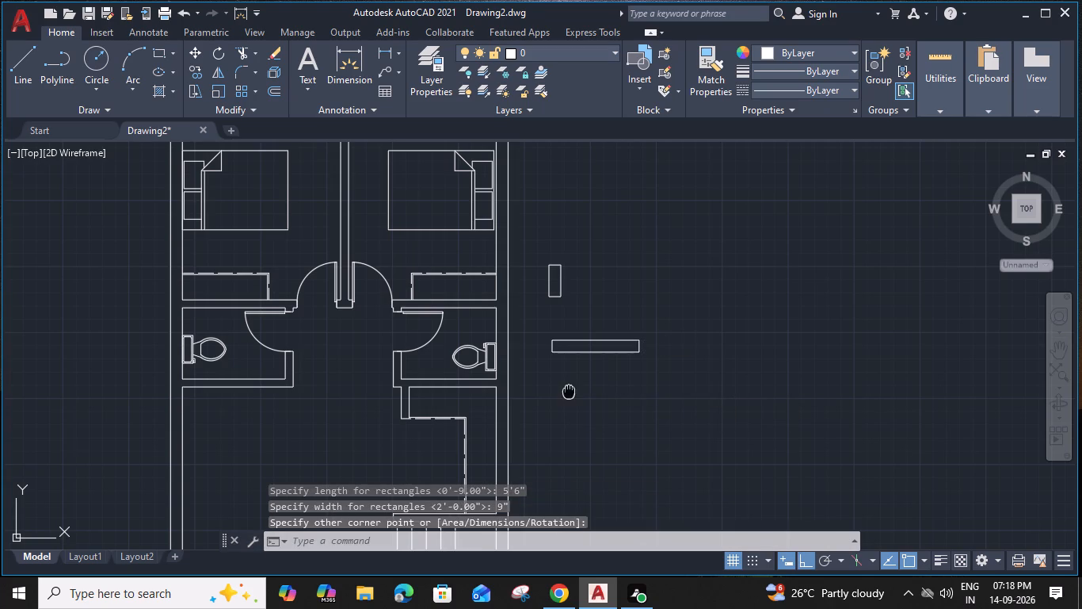
pyautogui.moveTo(567, 391); pyautogui.dragTo(565, 382, button='middle')
pyautogui.write('rec')
pyautogui.press('space')
pyautogui.click(565, 382)
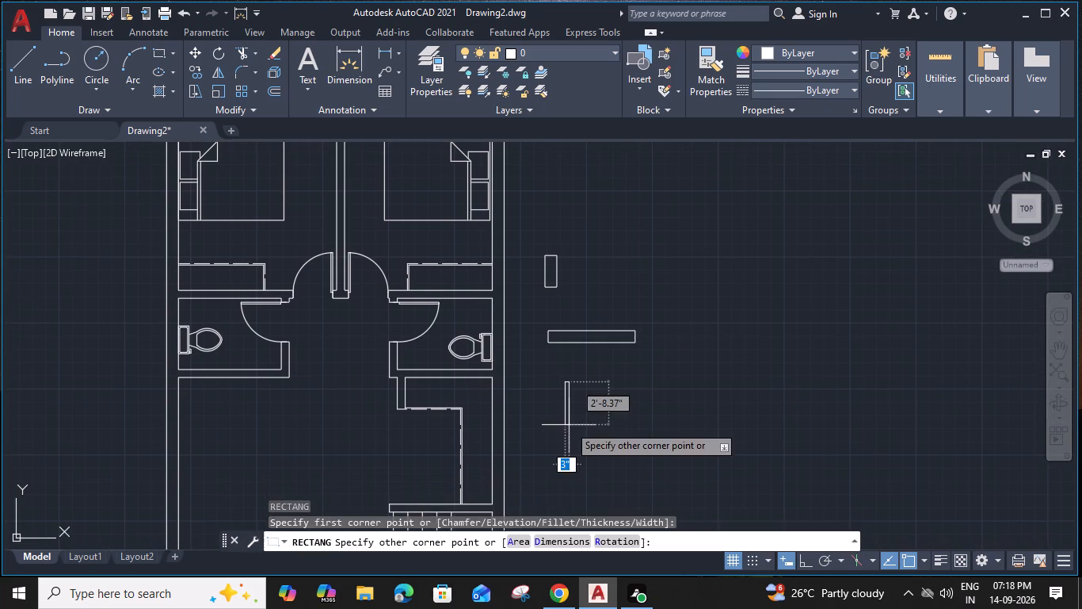
pyautogui.moveTo(569, 425); pyautogui.dragTo(565, 325, button='middle')
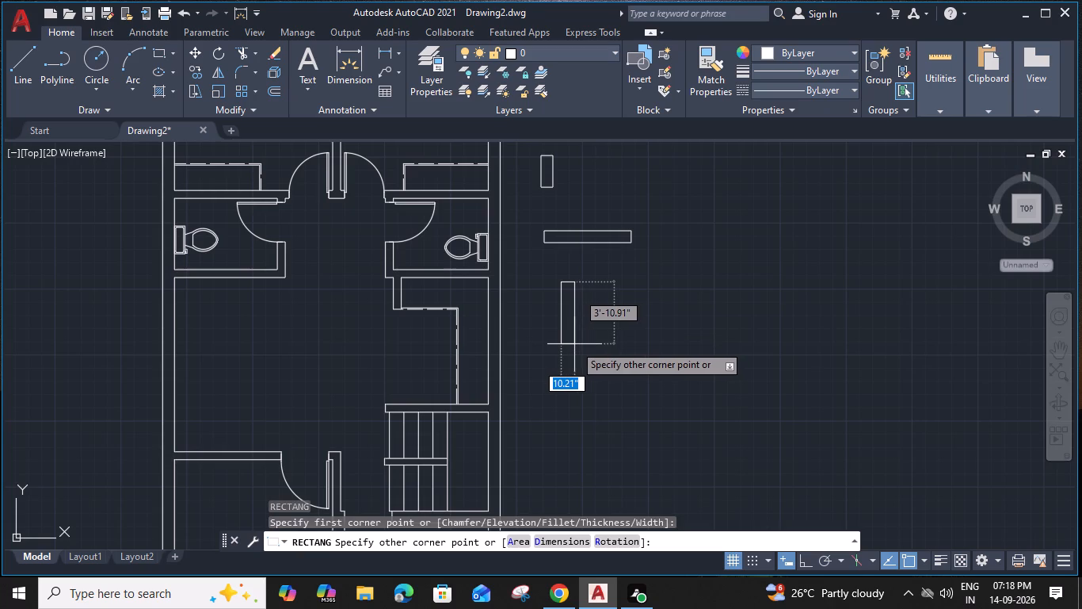
pyautogui.press('d')
pyautogui.press('Return')
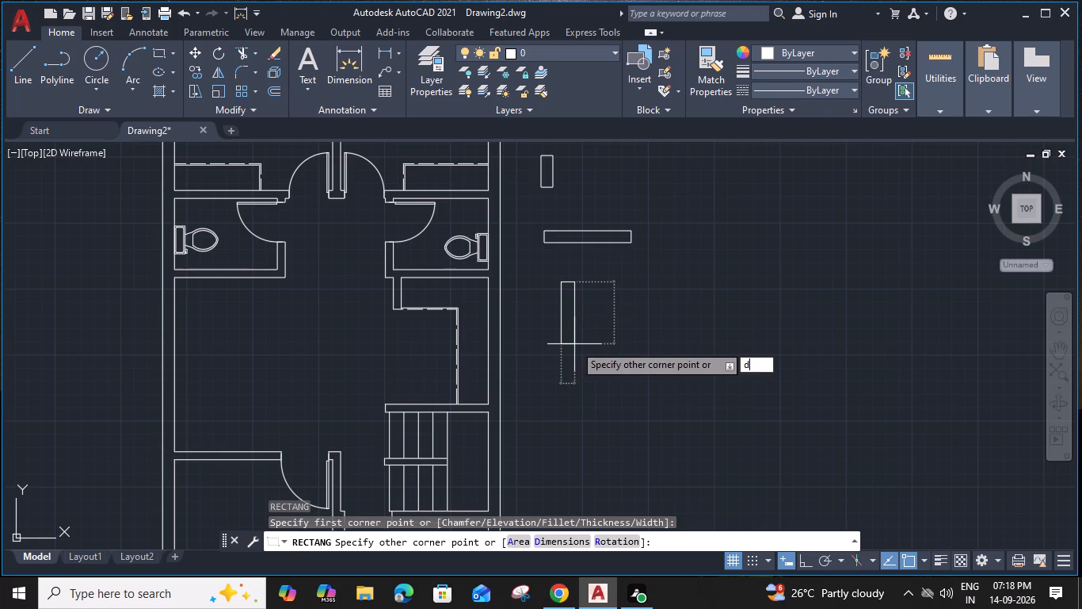
pyautogui.write('9"')
pyautogui.press('Return')
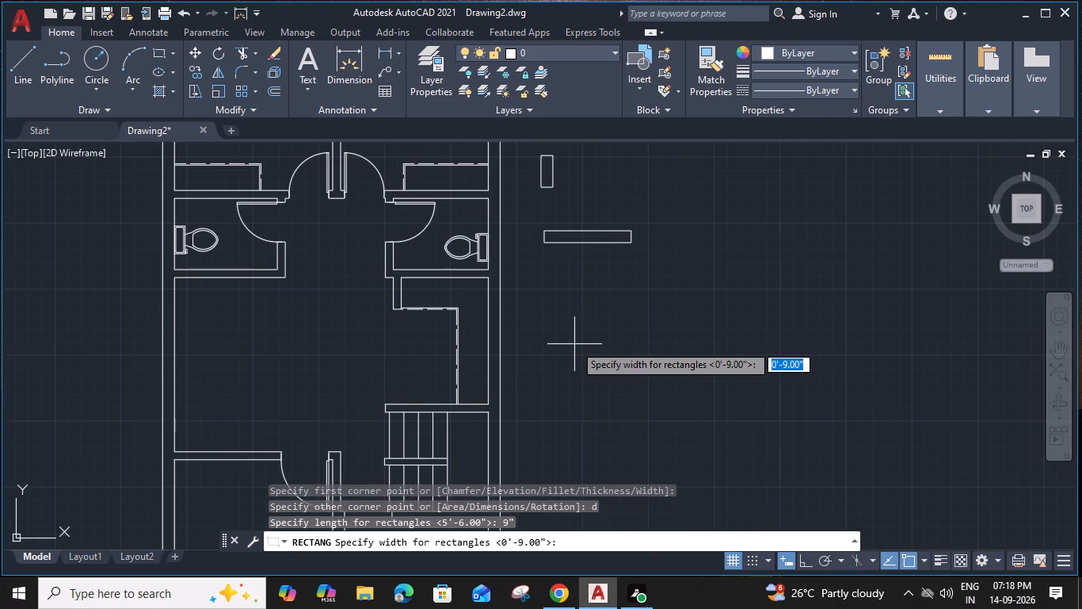
pyautogui.write("5'")
pyautogui.press('Return')
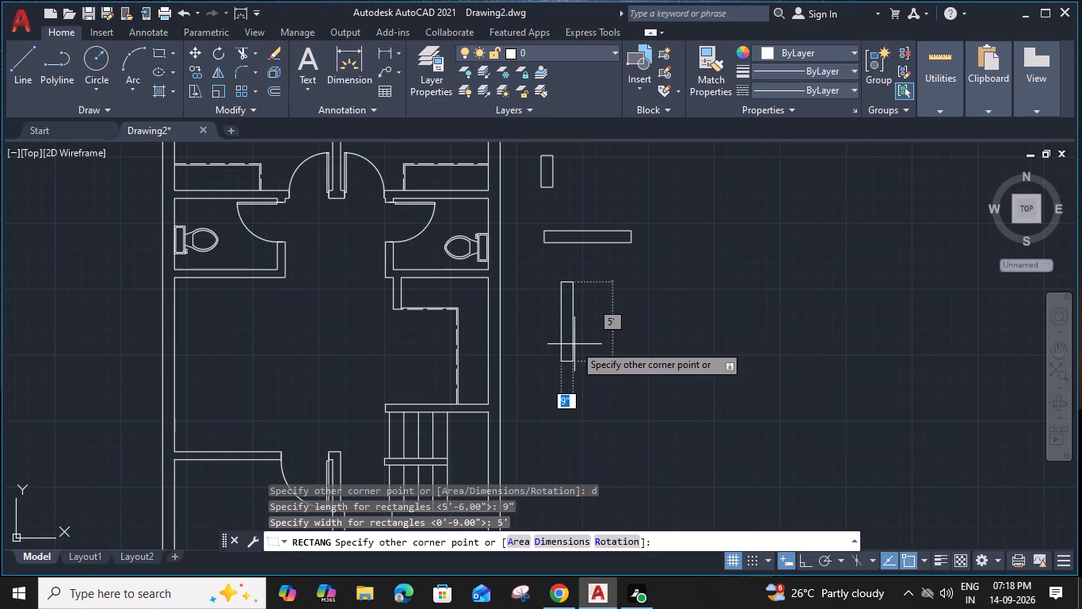
pyautogui.click(574, 344)
pyautogui.press('Escape')
# Set the drawing colour to 41,49,137 and draw a vertical centre line between the short-edge midpoints of the 9" by 2' rectangle.
pyautogui.moveTo(574, 344); pyautogui.dragTo(510, 389, button='middle')
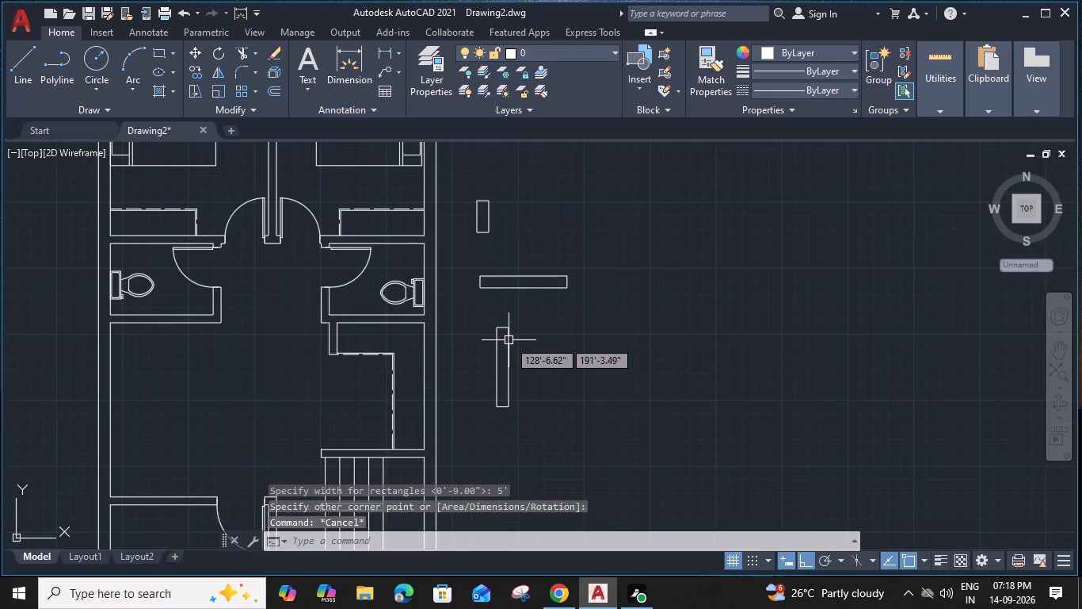
pyautogui.write('l')
pyautogui.press('space')
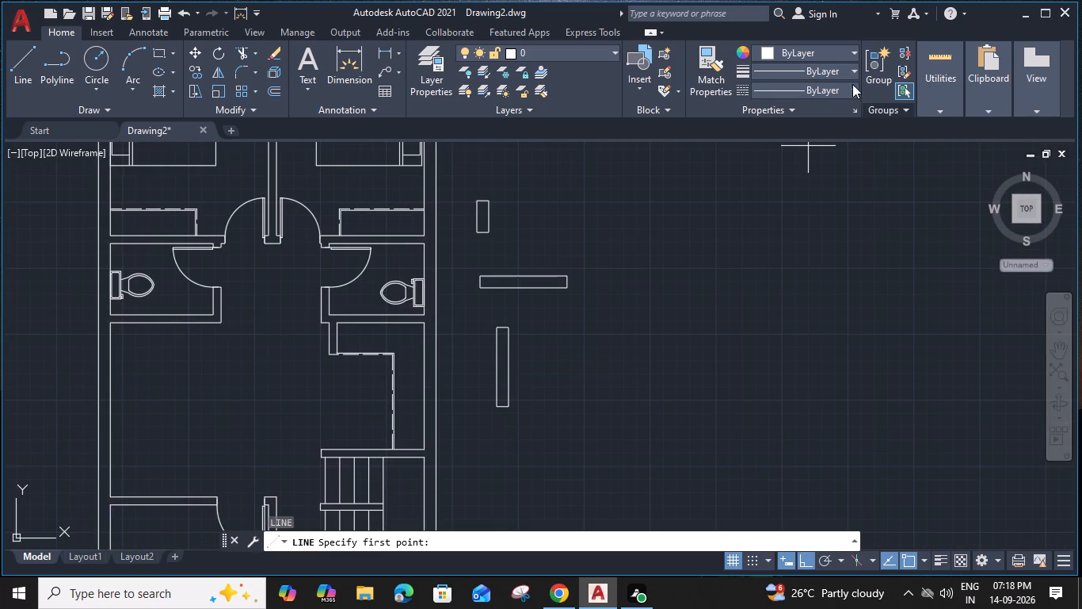
pyautogui.click(841, 53)
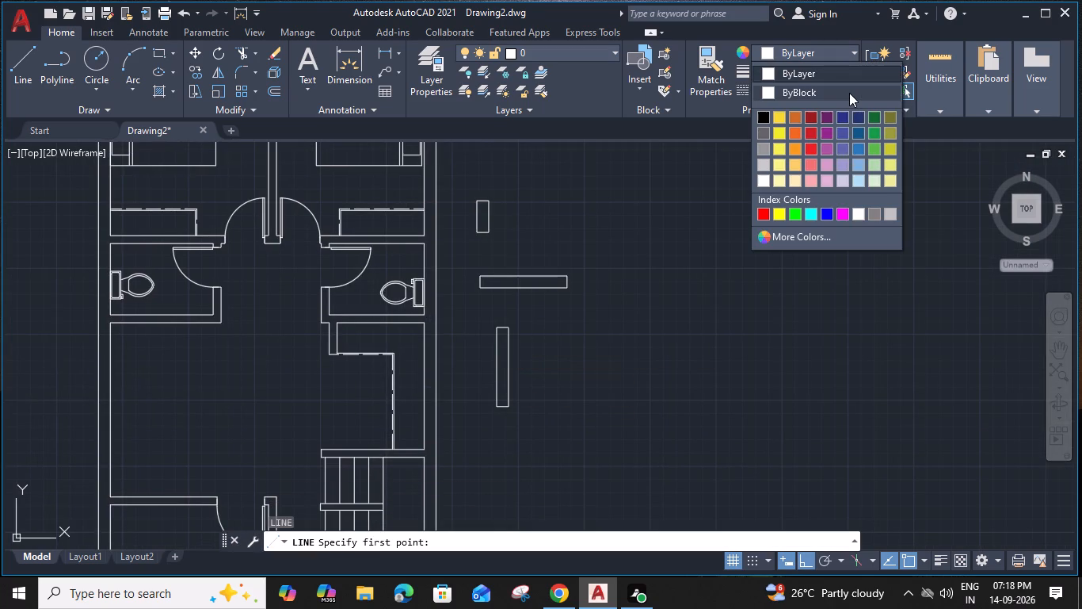
pyautogui.click(846, 112)
pyautogui.scroll(4, 451, 213)
pyautogui.moveTo(554, 229); pyautogui.dragTo(849, 93, button='middle')
pyautogui.moveTo(849, 93); pyautogui.dragTo(475, 322, button='middle')
pyautogui.click(567, 217)
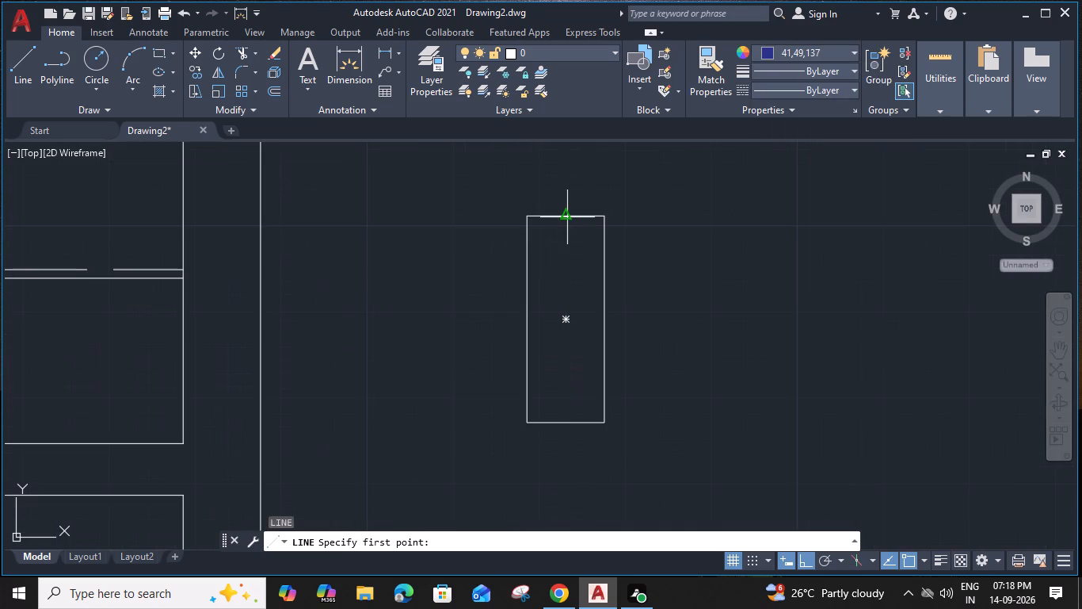
pyautogui.click(568, 423)
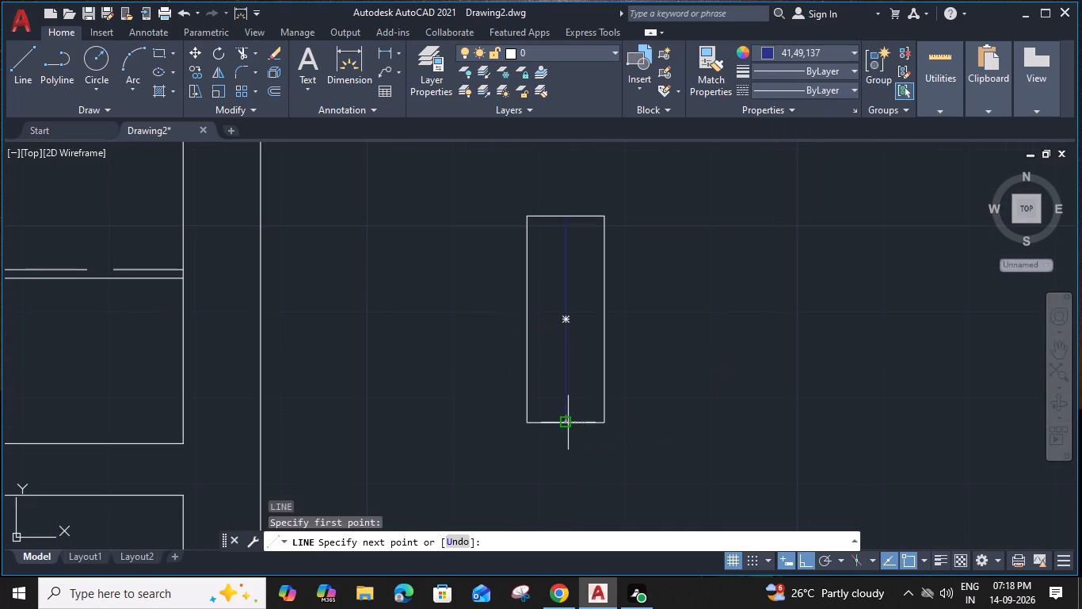
pyautogui.press('Escape')
# Draw a horizontal centre line between the short-edge midpoints of the 5'6" by 9" rectangle.
pyautogui.scroll(-3, 568, 420)
pyautogui.moveTo(565, 431); pyautogui.dragTo(537, 363, button='middle')
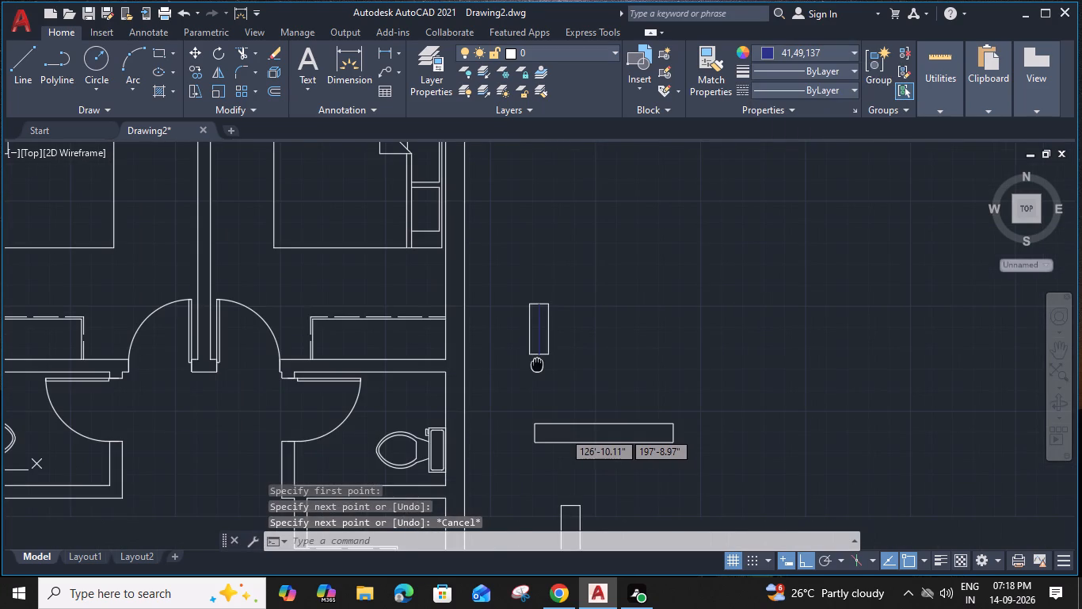
pyautogui.press('space')
pyautogui.scroll(2, 555, 431)
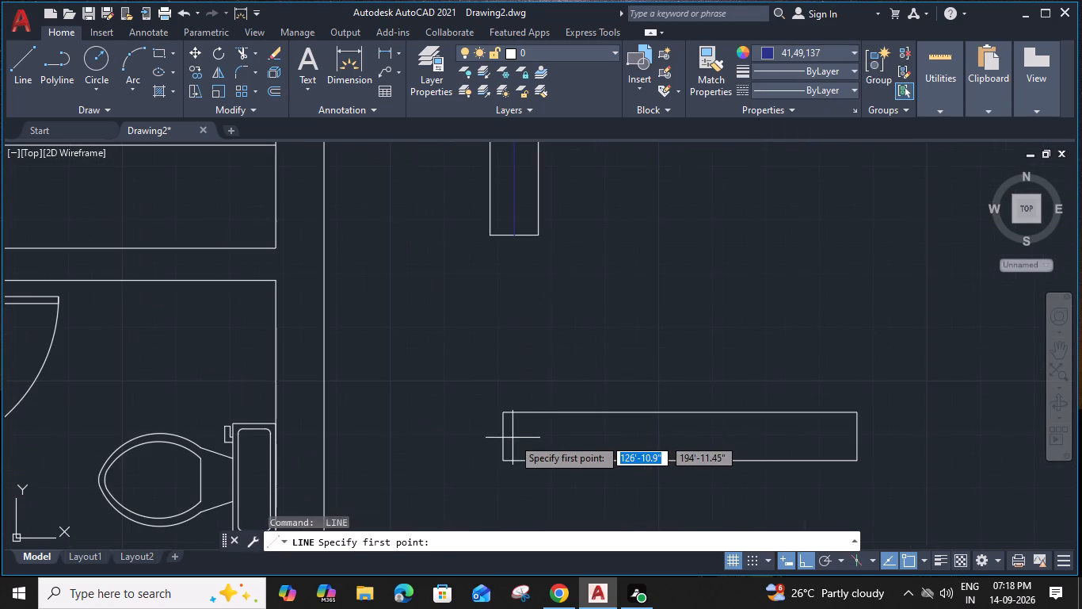
pyautogui.click(504, 435)
pyautogui.moveTo(654, 435); pyautogui.dragTo(319, 405, button='middle')
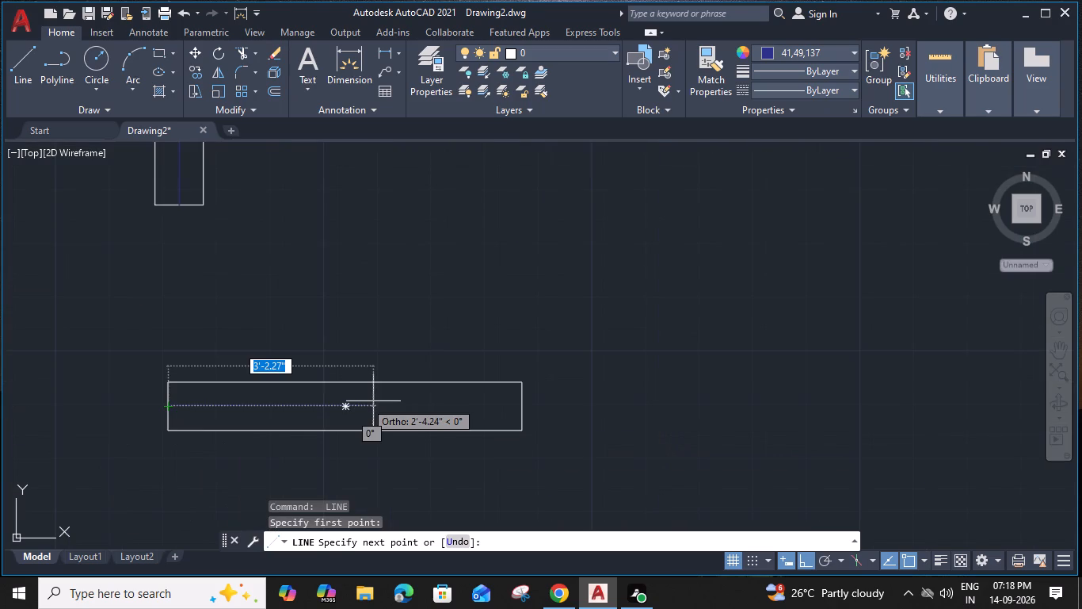
pyautogui.click(521, 408)
pyautogui.press('Escape')
# Draw a vertical centre line between the short-edge midpoints of the 9" by 5' rectangle.
pyautogui.scroll(-2, 505, 427)
pyautogui.moveTo(480, 441); pyautogui.dragTo(531, 293, button='middle')
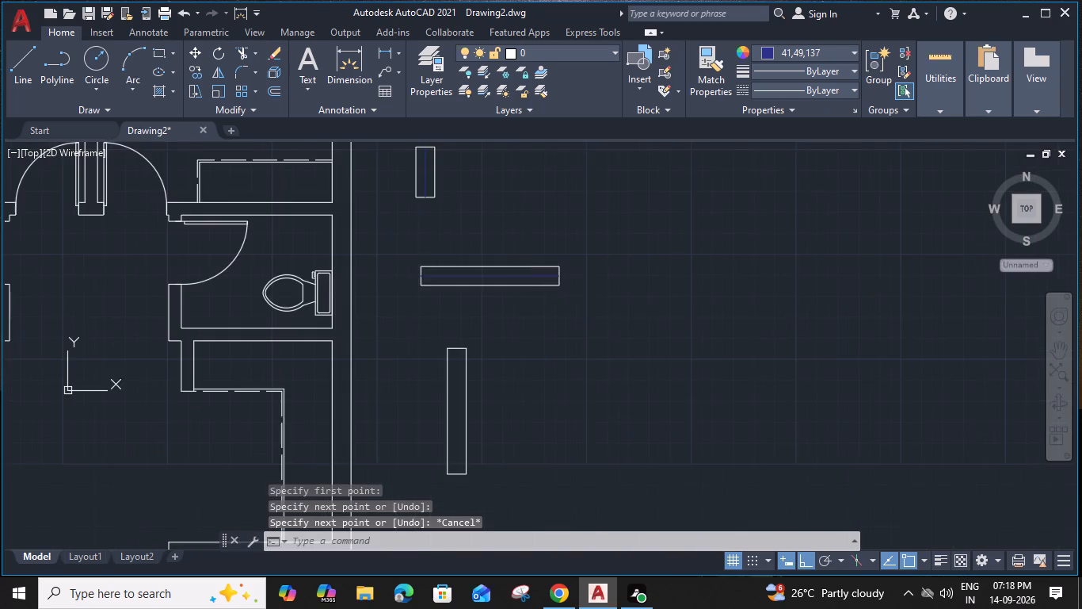
pyautogui.scroll(3, 465, 387)
pyautogui.press('space')
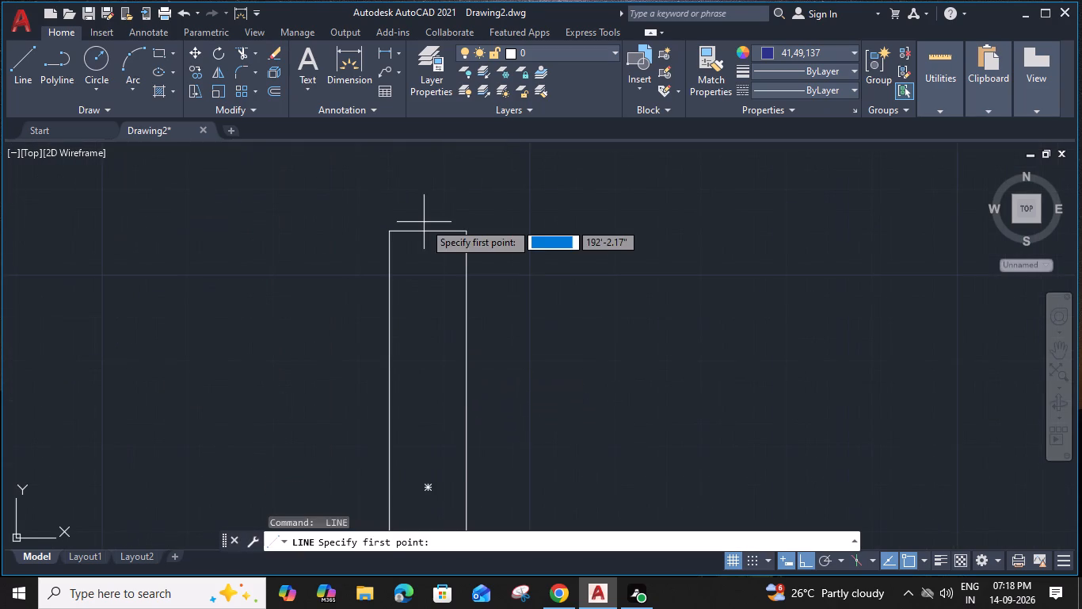
pyautogui.click(426, 234)
pyautogui.moveTo(408, 407); pyautogui.dragTo(422, 254, button='middle')
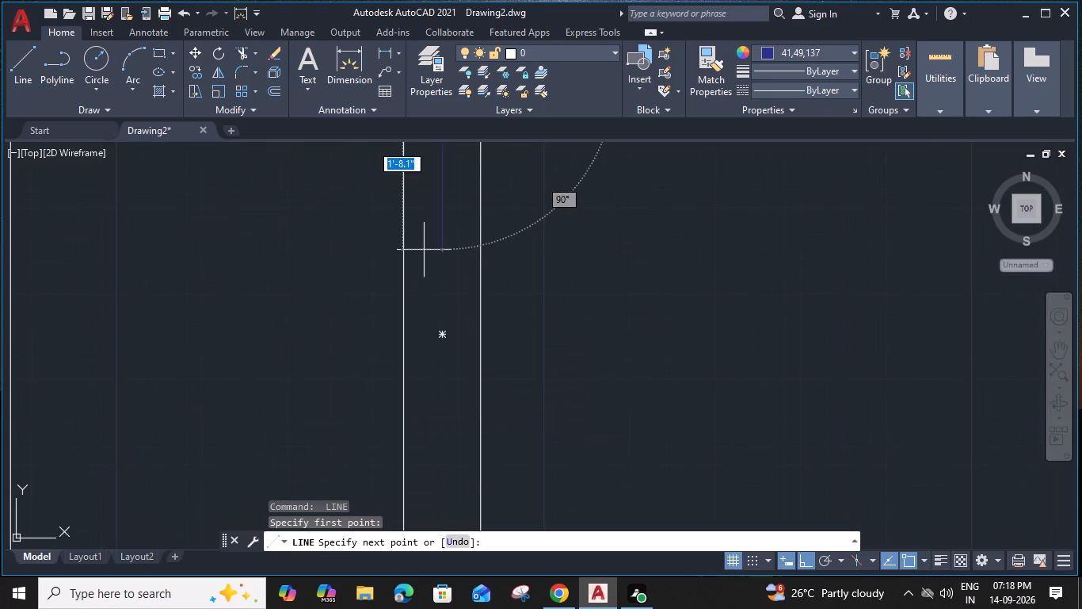
pyautogui.scroll(-3, 443, 377)
pyautogui.moveTo(443, 377); pyautogui.dragTo(456, 312, button='middle')
pyautogui.scroll(3, 462, 351)
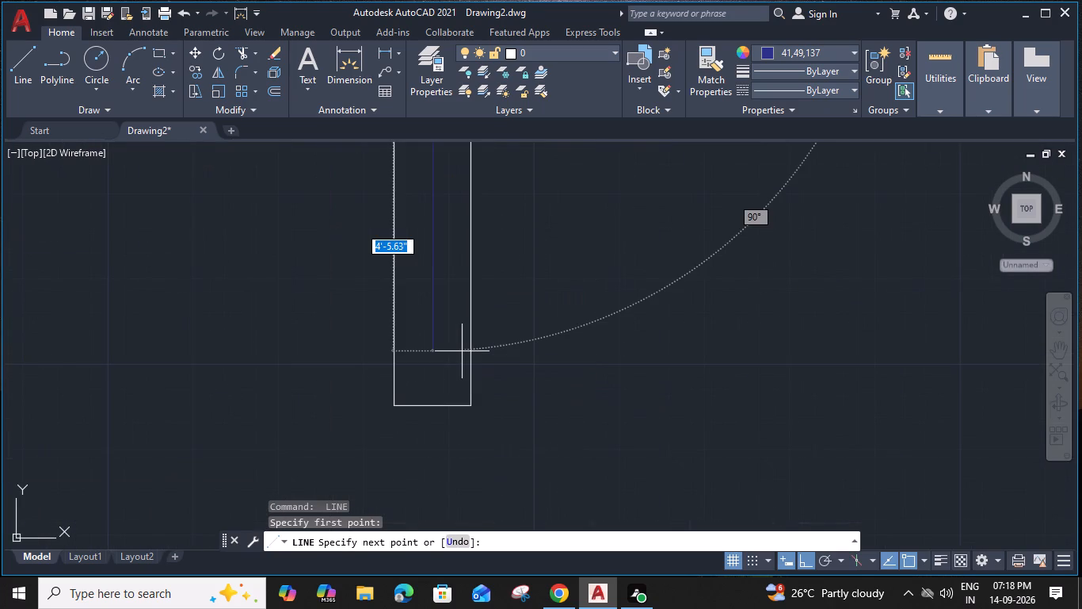
pyautogui.click(436, 409)
pyautogui.press('Escape')
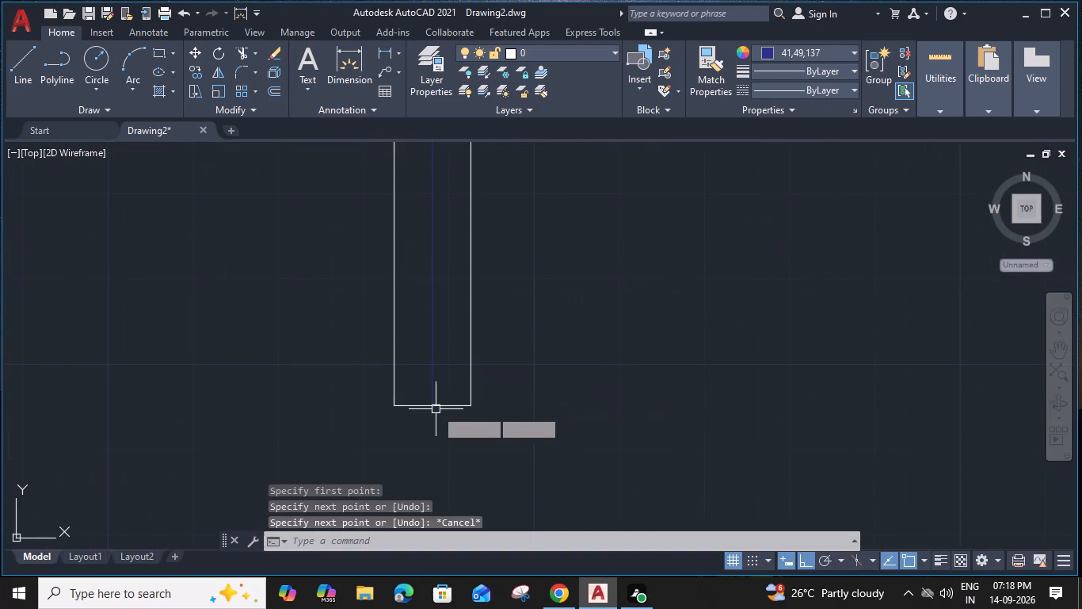
# Offset the vertical centre line of the 9" by 5' rectangle by 1" to both sides.
pyautogui.scroll(-2, 443, 389)
pyautogui.middleClick(443, 384)
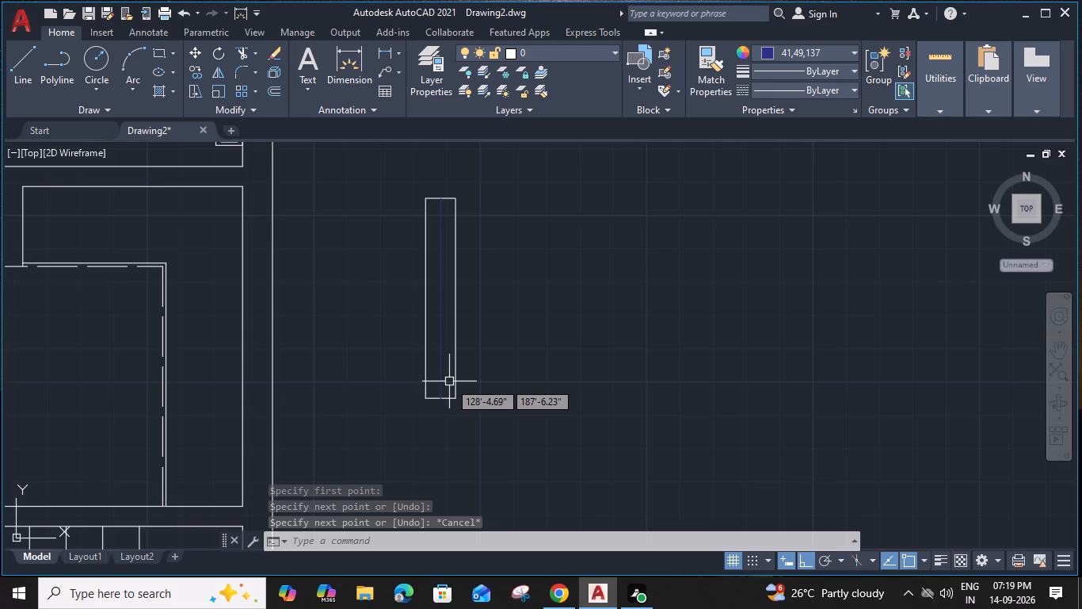
pyautogui.click(442, 377)
pyautogui.press('o')
pyautogui.press('Return')
pyautogui.write('1"')
pyautogui.press('Return')
pyautogui.scroll(3, 448, 377)
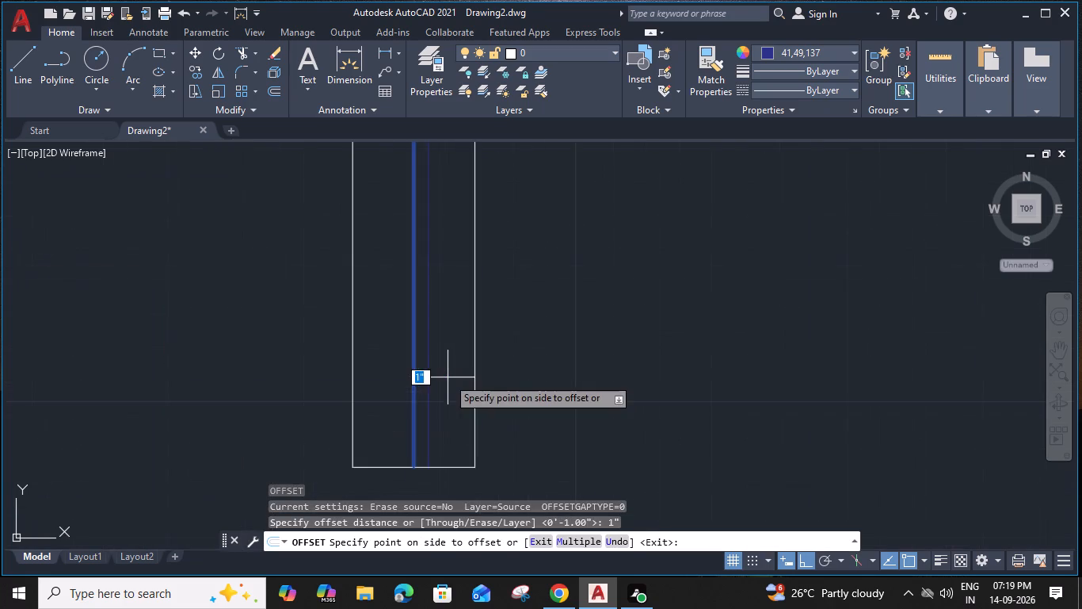
pyautogui.click(452, 377)
pyautogui.moveTo(411, 385); pyautogui.dragTo(401, 386)
pyautogui.click(349, 392)
# Offset the horizontal centre line of the 5'6" by 9" rectangle by 1" above and below.
pyautogui.scroll(-3, 349, 392)
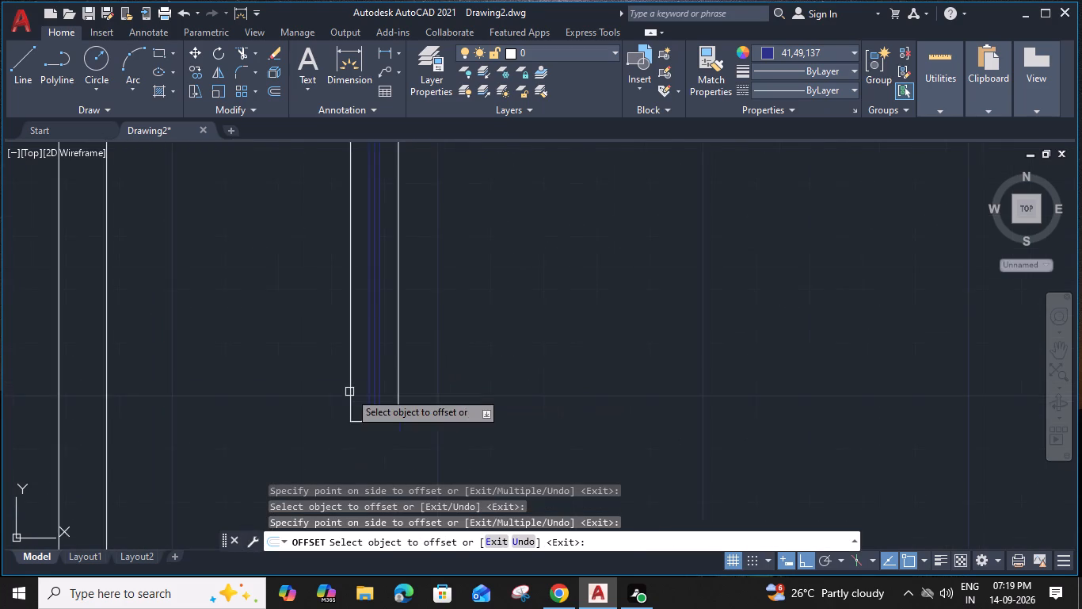
pyautogui.moveTo(389, 312); pyautogui.dragTo(461, 577, button='middle')
pyautogui.scroll(3, 513, 376)
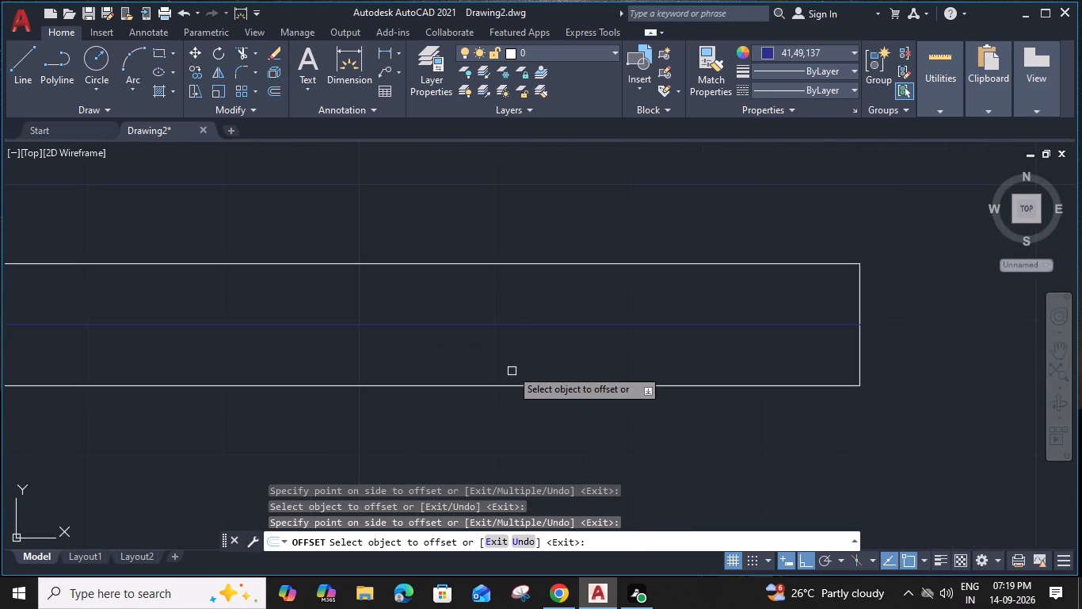
pyautogui.click(513, 324)
pyautogui.click(526, 267)
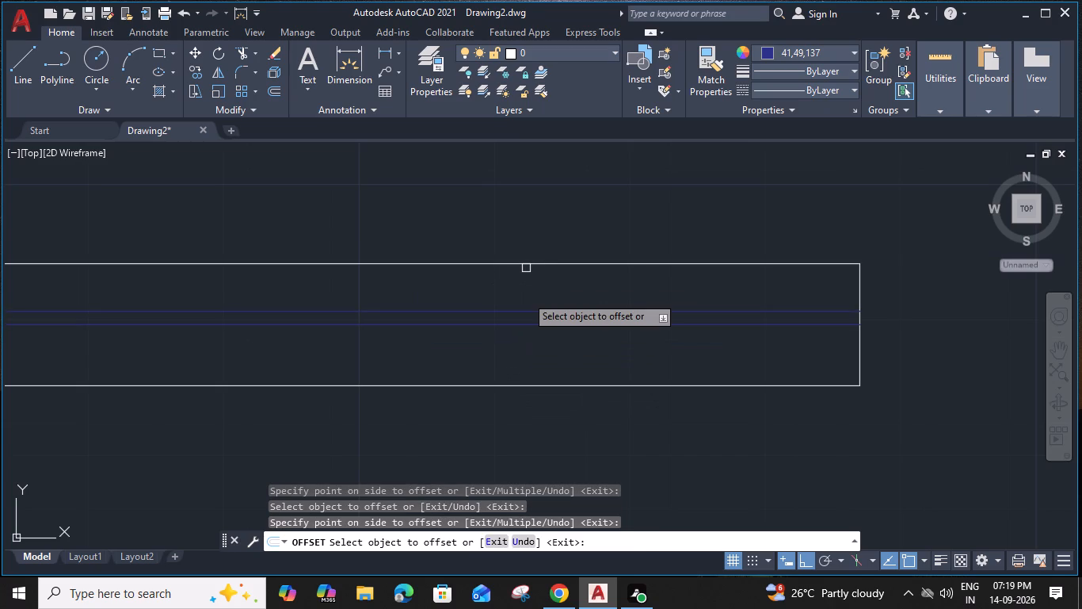
pyautogui.click(516, 320)
pyautogui.click(526, 324)
pyautogui.click(520, 368)
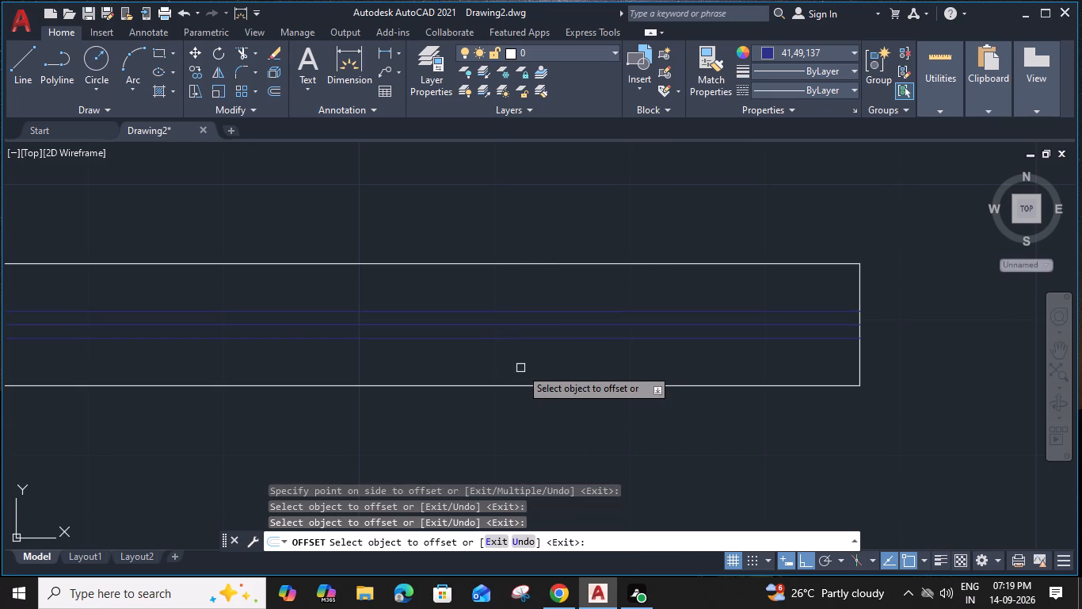
# Offset the vertical centre line of the 9" by 2' rectangle by 1" to both sides and finish Offset.
pyautogui.scroll(-3, 519, 352)
pyautogui.moveTo(372, 276); pyautogui.dragTo(382, 396, button='middle')
pyautogui.scroll(3, 410, 319)
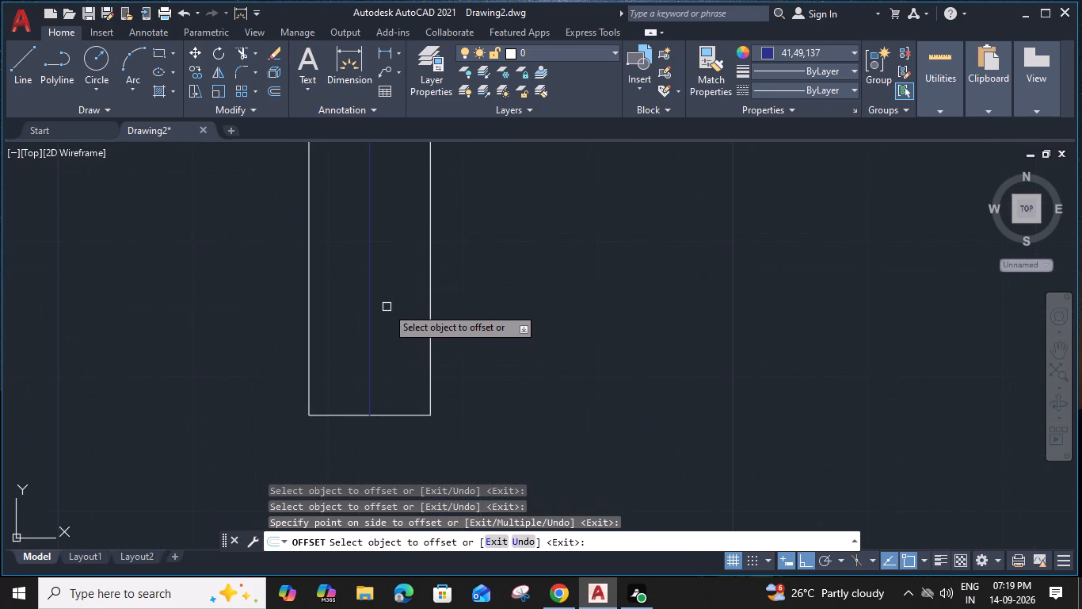
pyautogui.click(369, 291)
pyautogui.click(405, 318)
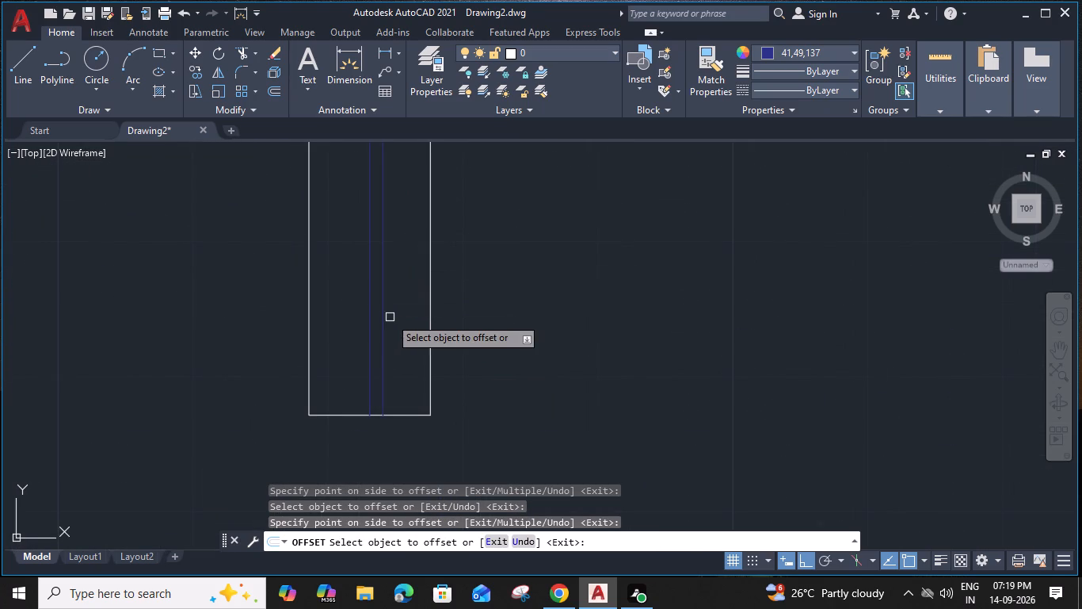
pyautogui.click(368, 311)
pyautogui.click(337, 326)
pyautogui.press('Escape')
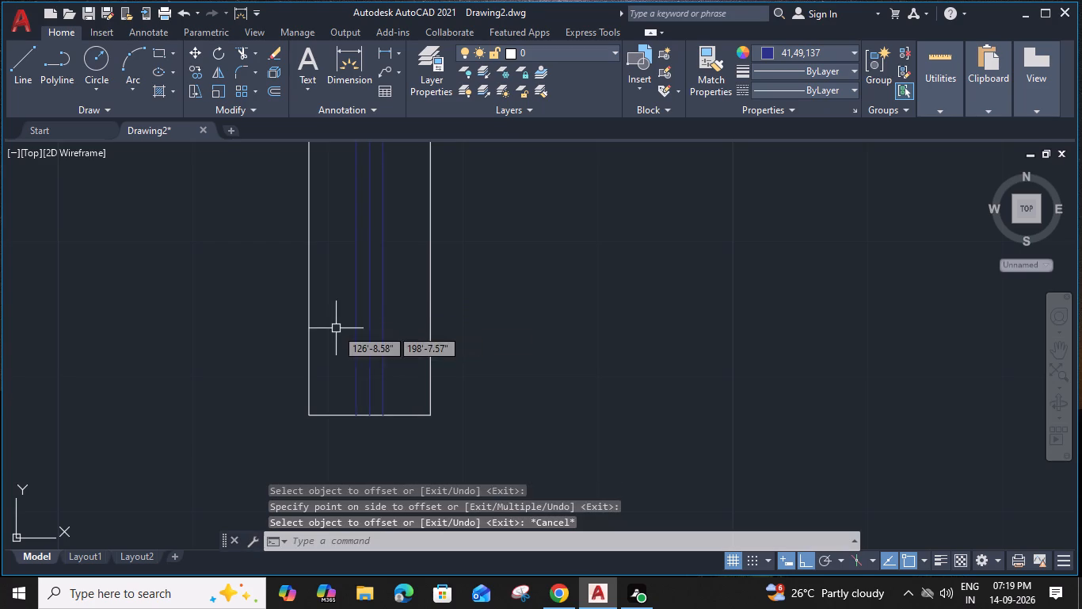
# Group the 9" by 2' rectangle with its three blue lines as one window symbol.
pyautogui.scroll(-3, 336, 328)
pyautogui.click(383, 252)
pyautogui.click(309, 379)
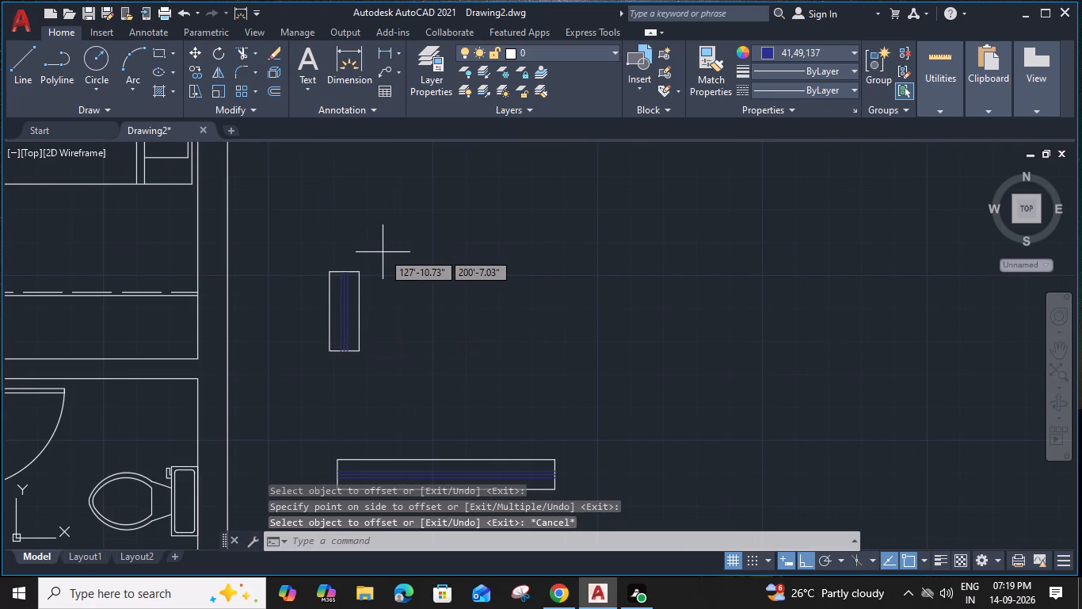
pyautogui.write('g')
pyautogui.press('space')
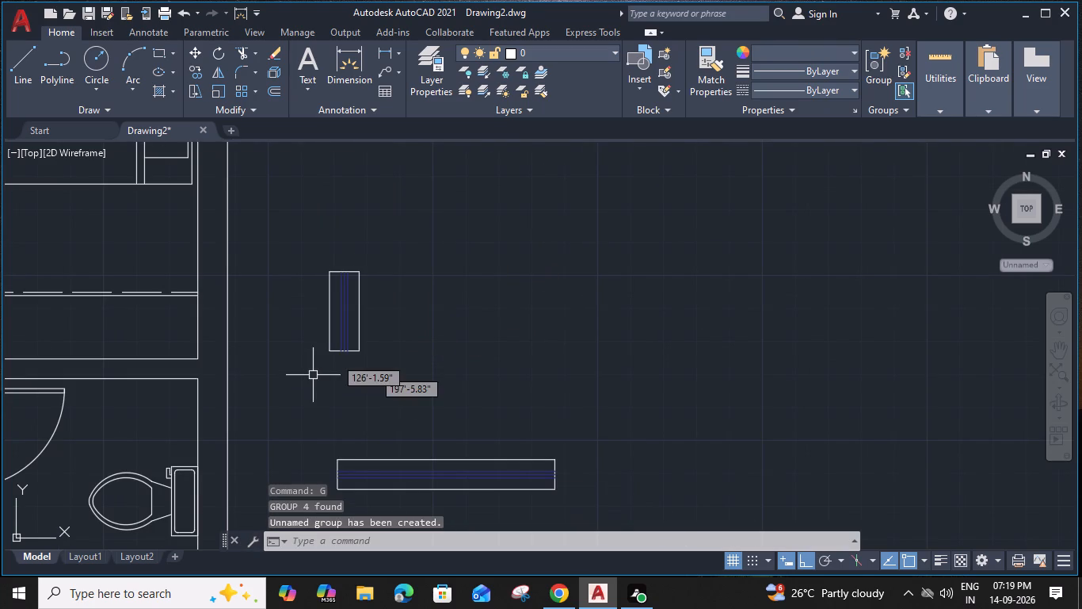
# Copy the 2' window group from its west edge midpoint into the exterior wall behind the east bathroom's toilet.
pyautogui.click(327, 331)
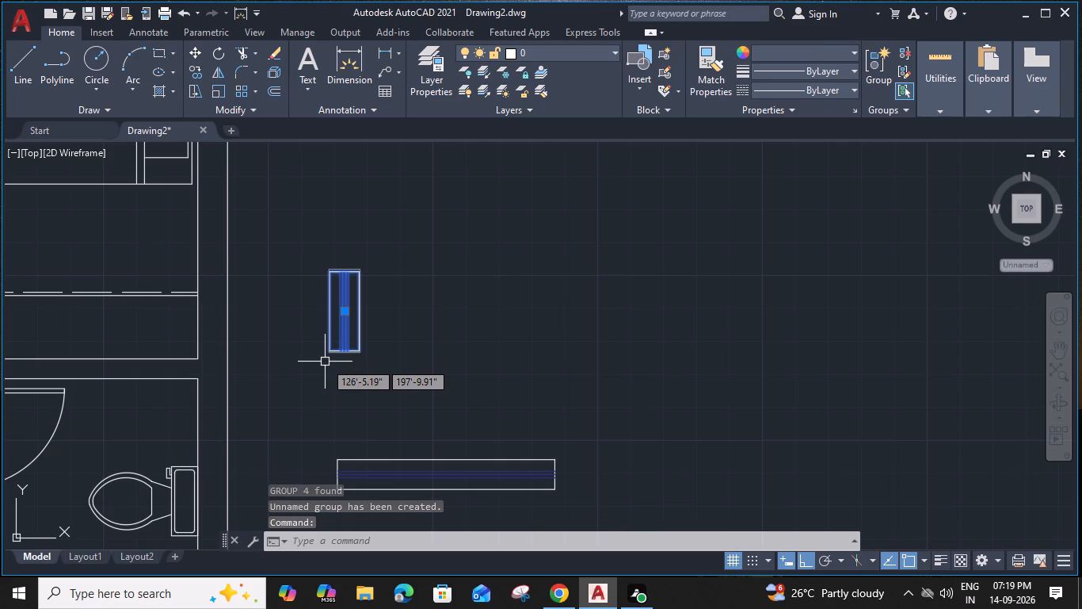
pyautogui.write('co')
pyautogui.press('space')
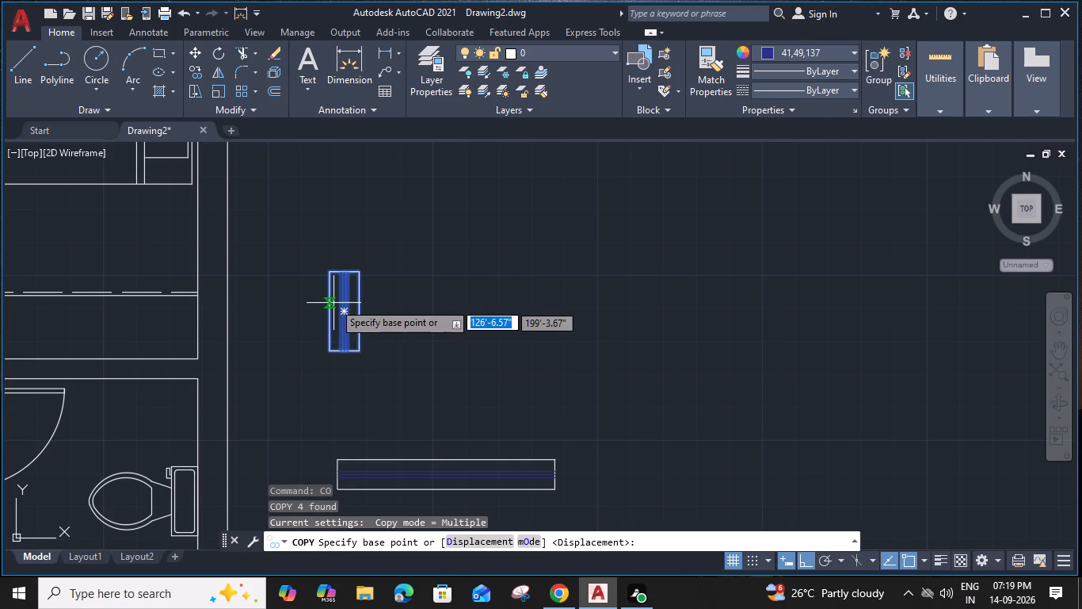
pyautogui.click(327, 311)
pyautogui.moveTo(230, 401); pyautogui.dragTo(341, 315, button='middle')
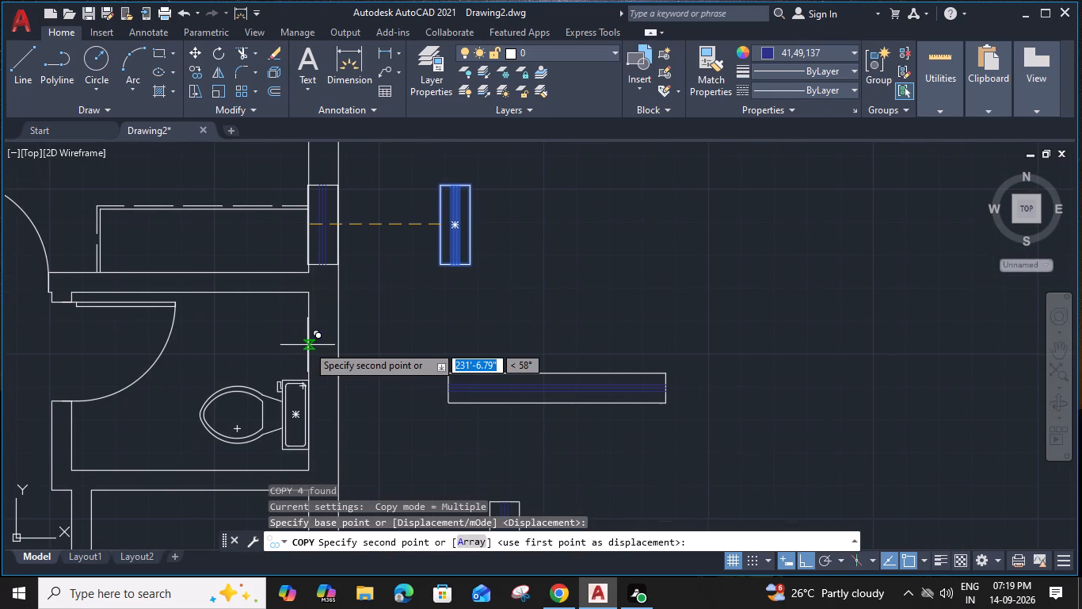
pyautogui.scroll(3, 303, 416)
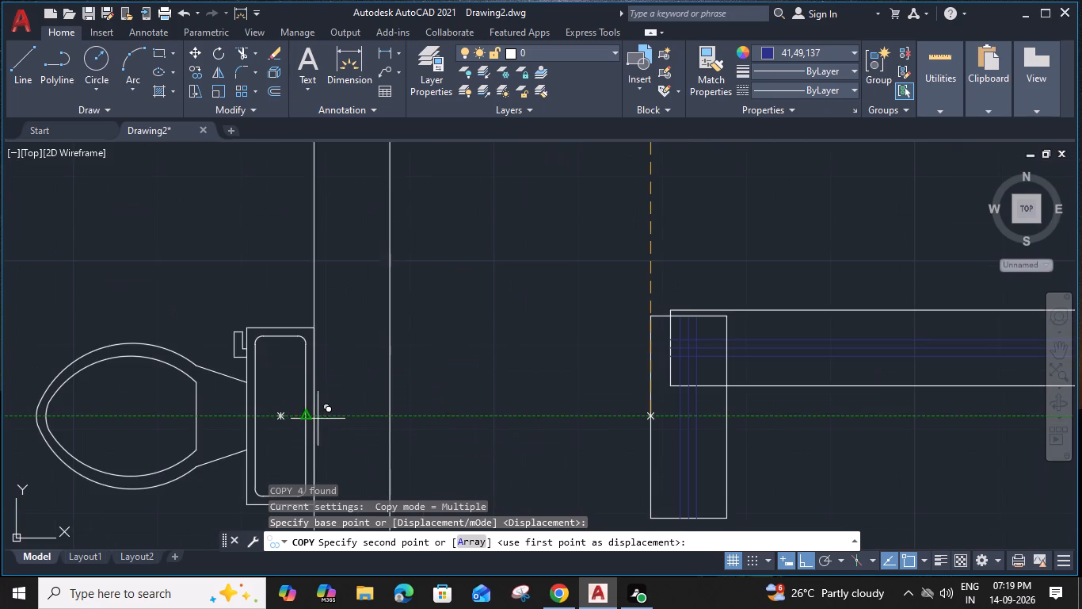
pyautogui.click(314, 419)
# Place another copy of the 2' window in the exterior wall behind the west bathroom's toilet and end Copy.
pyautogui.scroll(-3, 314, 419)
pyautogui.moveTo(220, 408); pyautogui.dragTo(507, 350, button='middle')
pyautogui.scroll(-2, 417, 364)
pyautogui.moveTo(371, 360); pyautogui.dragTo(531, 343, button='middle')
pyautogui.scroll(-2, 420, 344)
pyautogui.scroll(4, 420, 344)
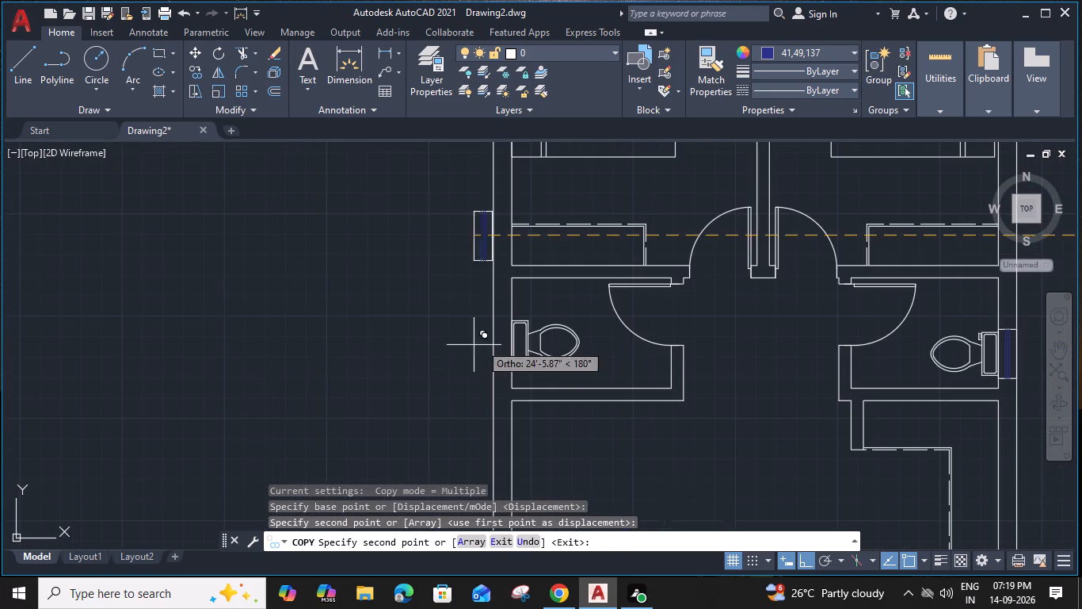
pyautogui.click(493, 344)
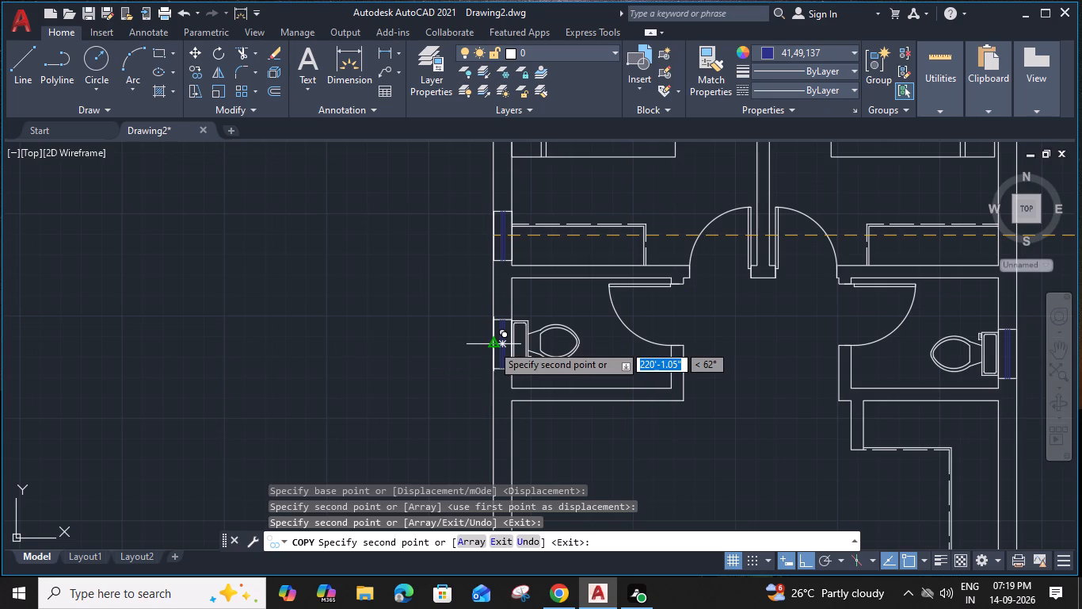
pyautogui.press('Escape')
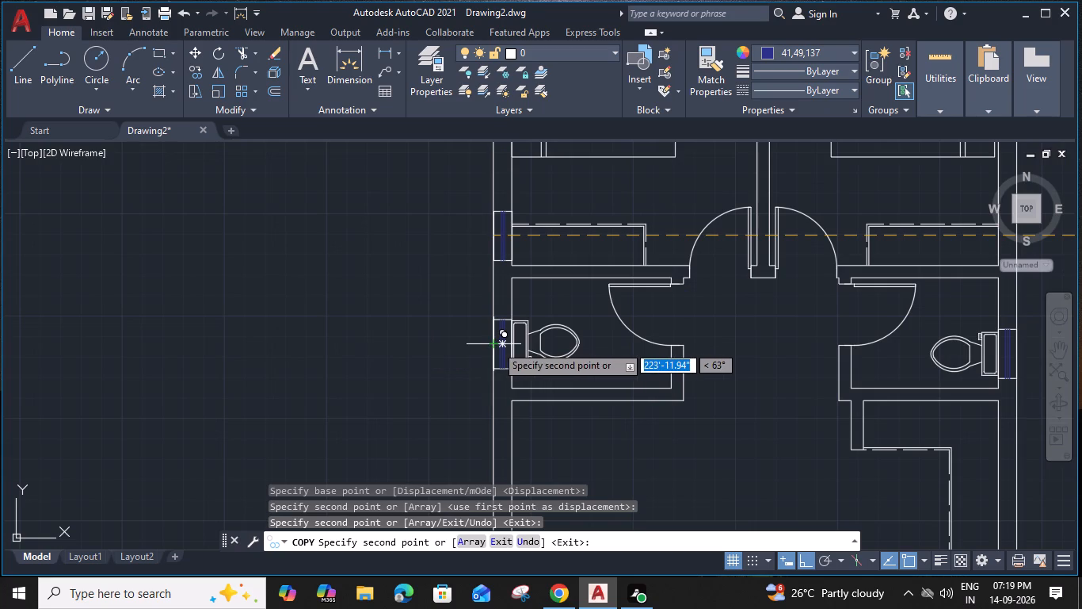
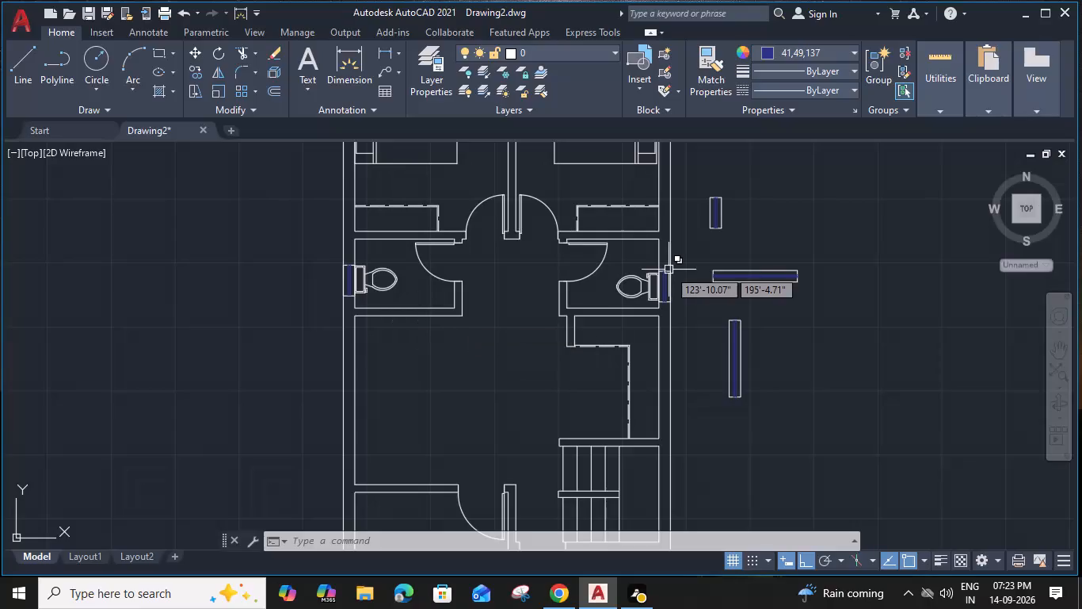
# Delete the loose 2' window symbol standing outside the plan east of the bathrooms.
pyautogui.click(729, 200)
pyautogui.click(710, 209)
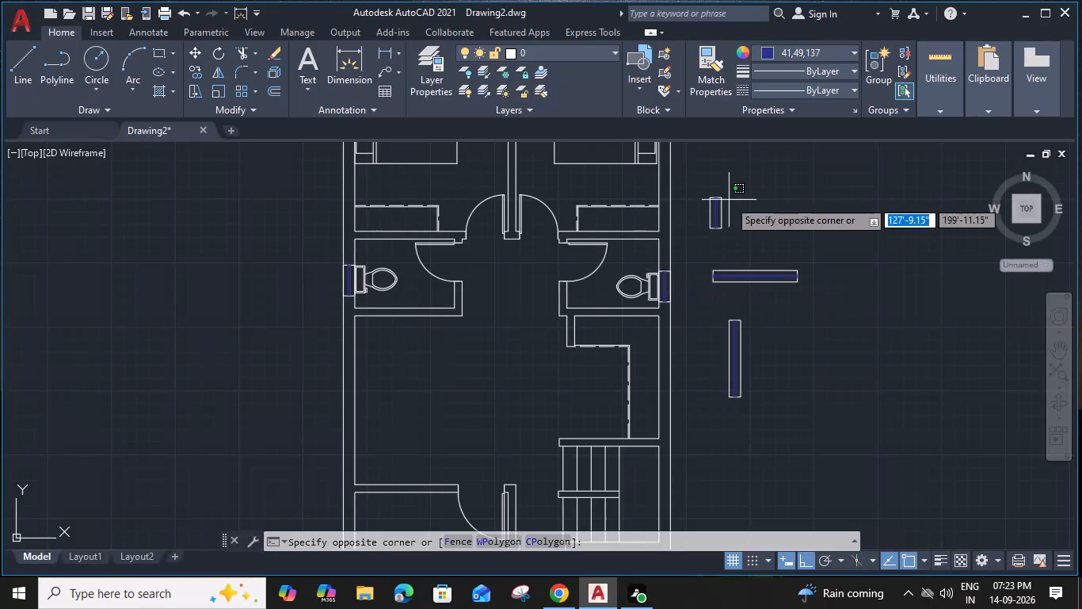
pyautogui.press('Delete')
# Group the horizontal rectangle east of the plan with its three blue lines as one window symbol.
pyautogui.click(757, 268)
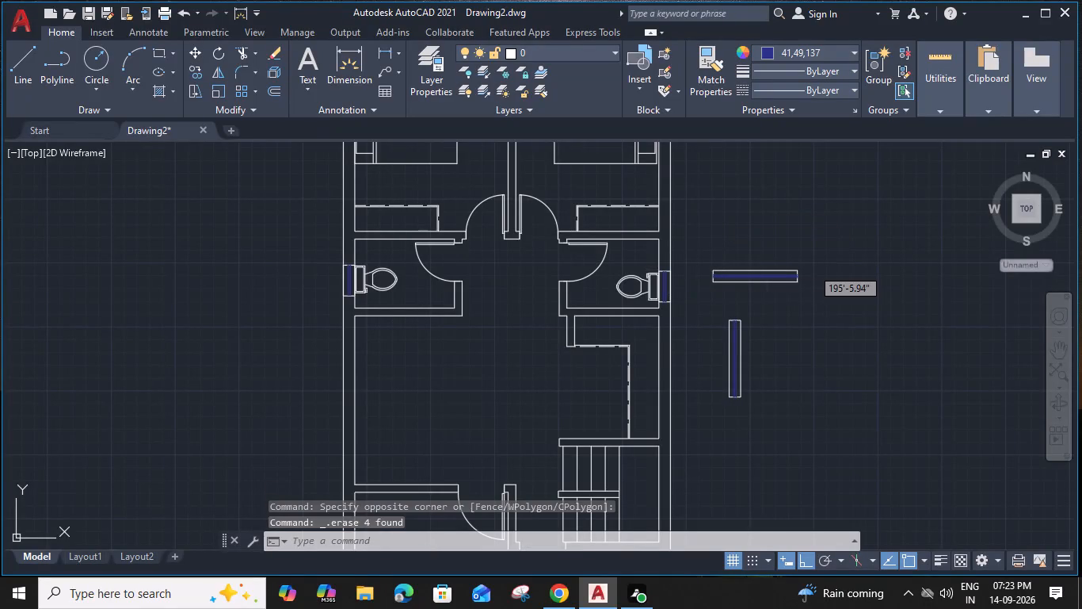
pyautogui.scroll(3, 780, 253)
pyautogui.scroll(-2, 801, 285)
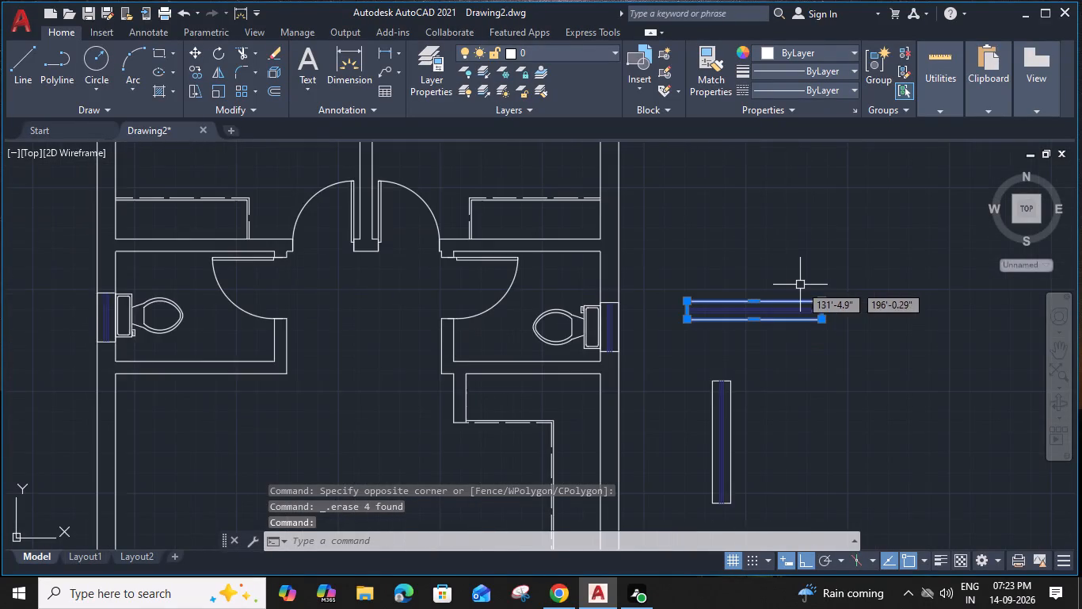
pyautogui.moveTo(787, 285); pyautogui.dragTo(735, 278, button='middle')
pyautogui.moveTo(796, 270); pyautogui.dragTo(795, 280)
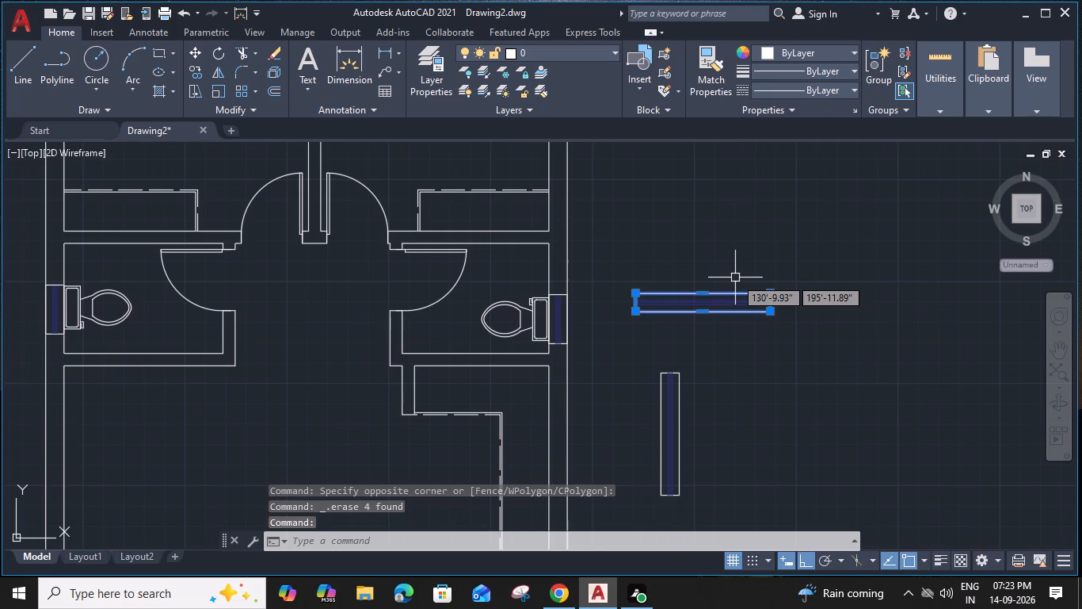
pyautogui.click(617, 344)
pyautogui.write('g')
pyautogui.press('space')
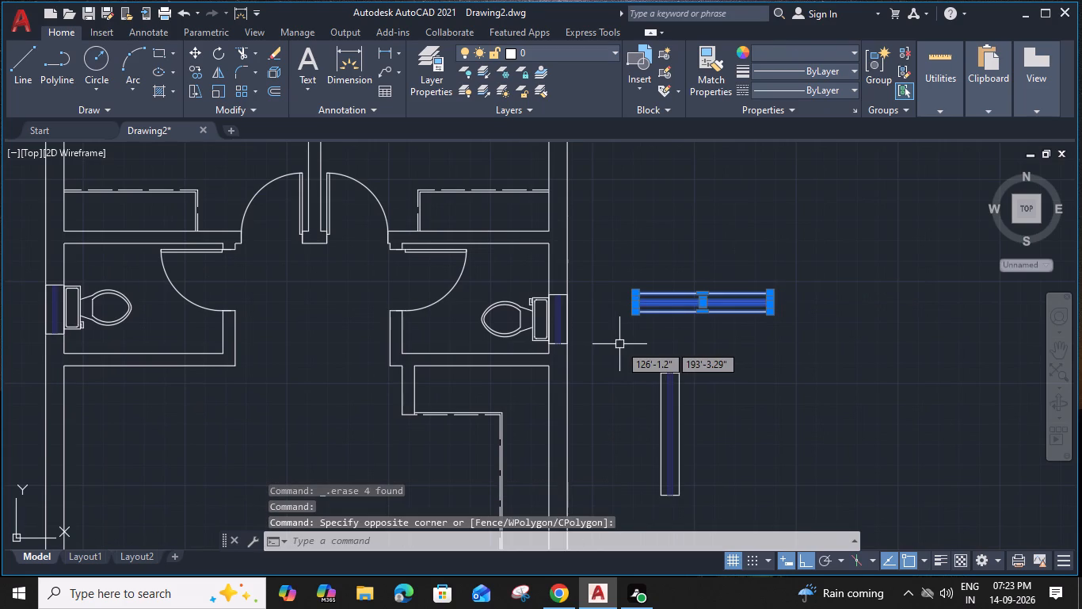
# Move the horizontal window group from its upper edge midpoint into the south exterior wall of the southwest room.
pyautogui.click(703, 312)
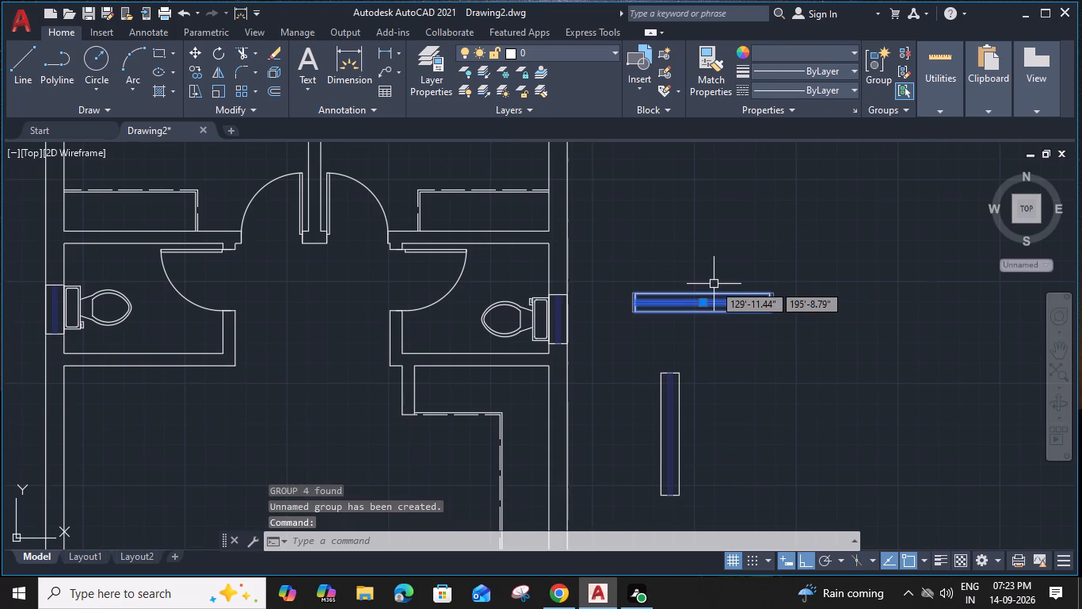
pyautogui.write('m')
pyautogui.press('space')
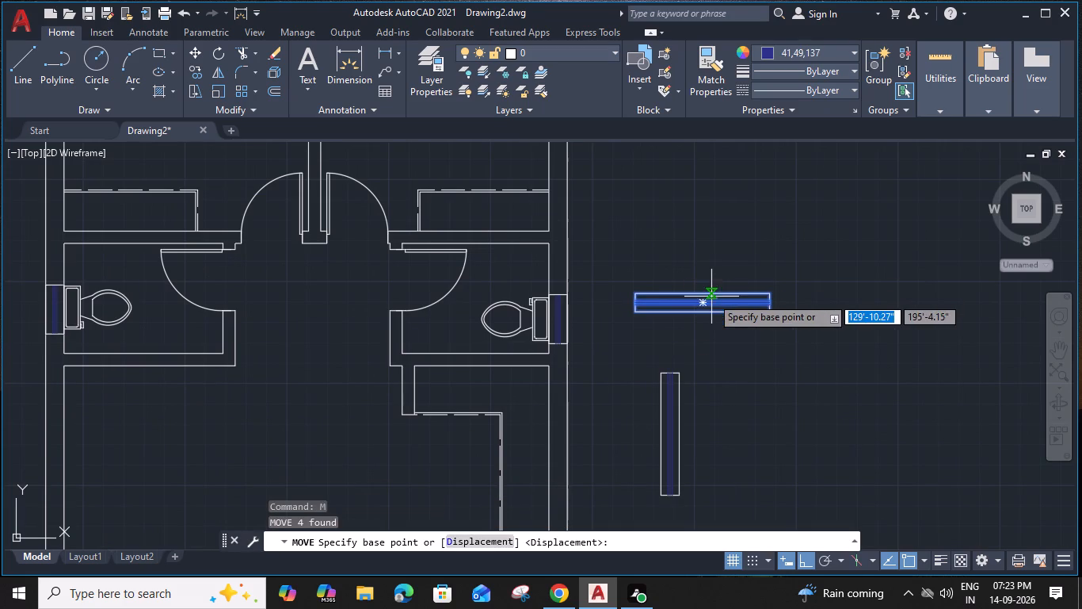
pyautogui.click(699, 295)
pyautogui.scroll(-2, 526, 364)
pyautogui.moveTo(524, 373); pyautogui.dragTo(570, 284, button='middle')
pyautogui.moveTo(349, 450); pyautogui.dragTo(394, 315, button='middle')
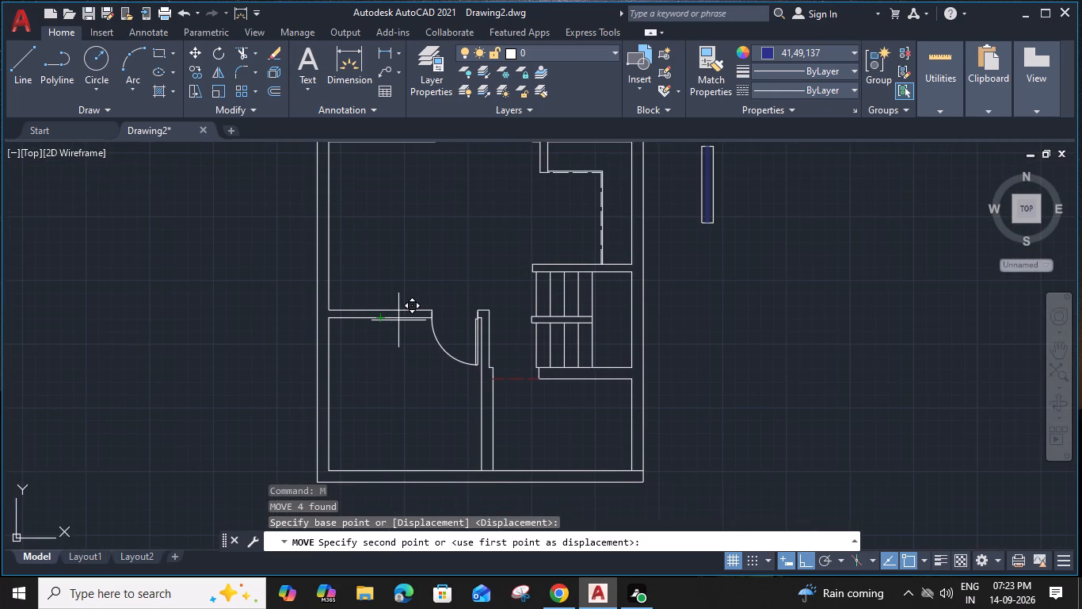
pyautogui.click(406, 470)
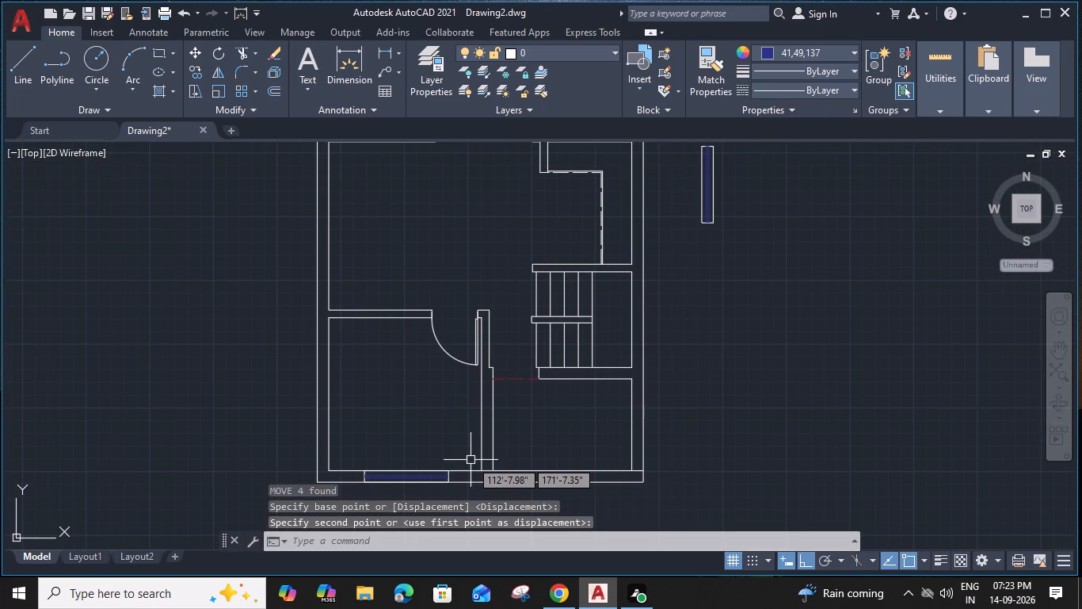
# Trim the south wall's inner line where it crosses the end of the partition east of the southwest room.
pyautogui.write('tr')
pyautogui.press('space')
pyautogui.scroll(3, 471, 469)
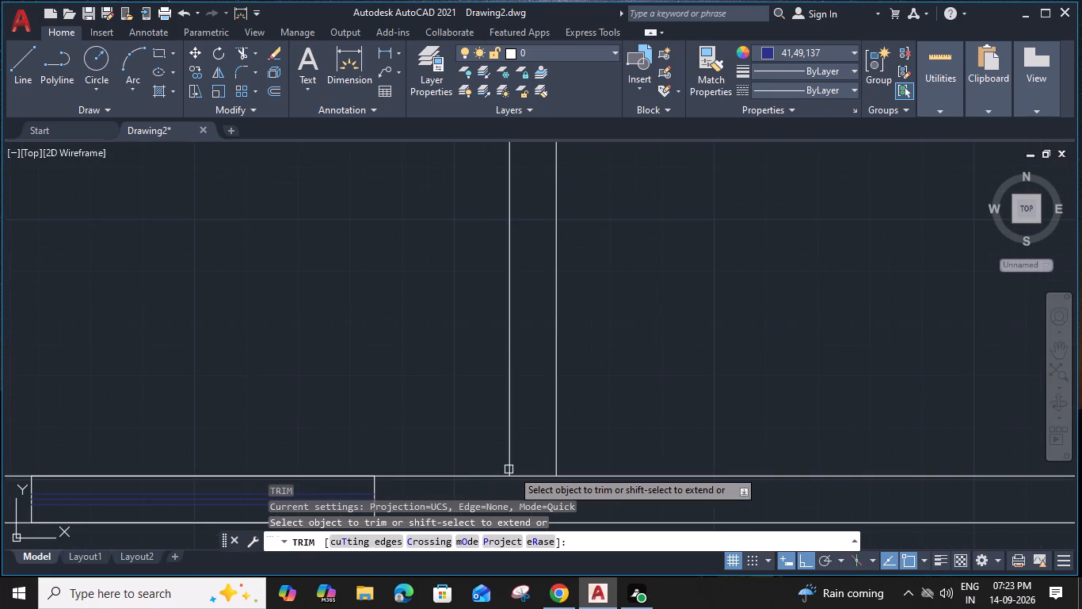
pyautogui.click(534, 470)
pyautogui.click(534, 477)
pyautogui.press('Escape')
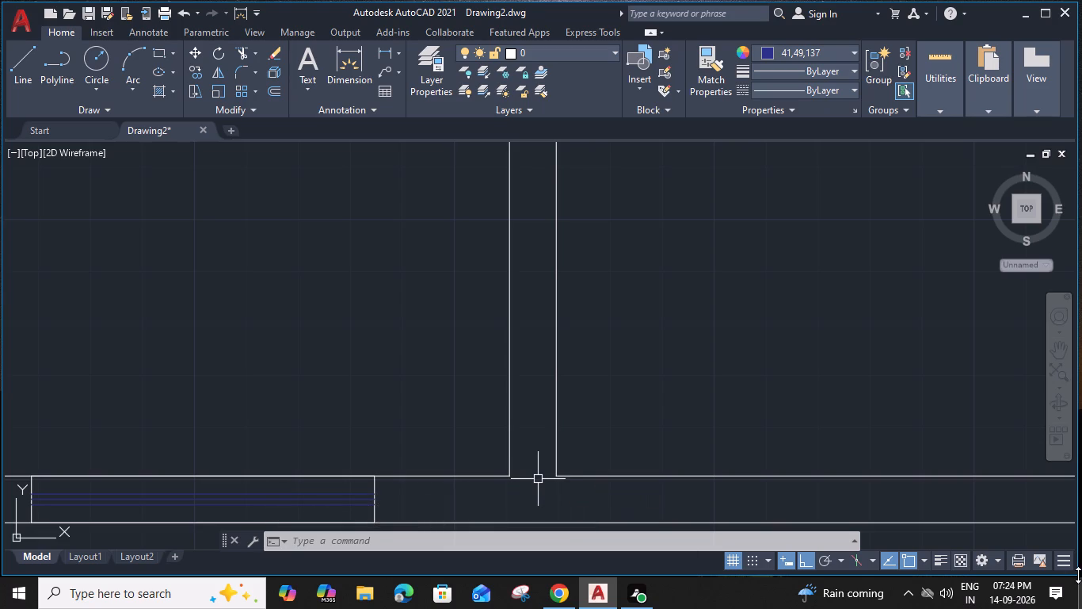
# Copy the southwest room's window from its upper edge midpoint into the north exterior wall of the northwest bedroom.
pyautogui.scroll(-2, 1042, 488)
pyautogui.moveTo(1021, 490); pyautogui.dragTo(971, 490, button='middle')
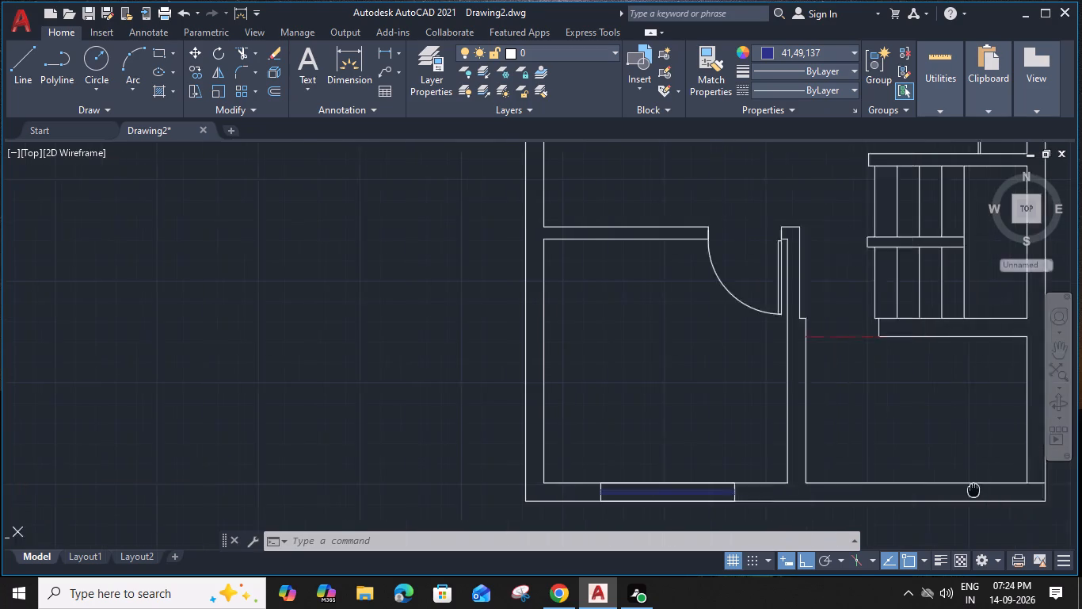
pyautogui.moveTo(971, 490); pyautogui.dragTo(718, 450, button='middle')
pyautogui.moveTo(691, 419); pyautogui.dragTo(660, 427, button='middle')
pyautogui.moveTo(604, 400); pyautogui.dragTo(596, 400, button='middle')
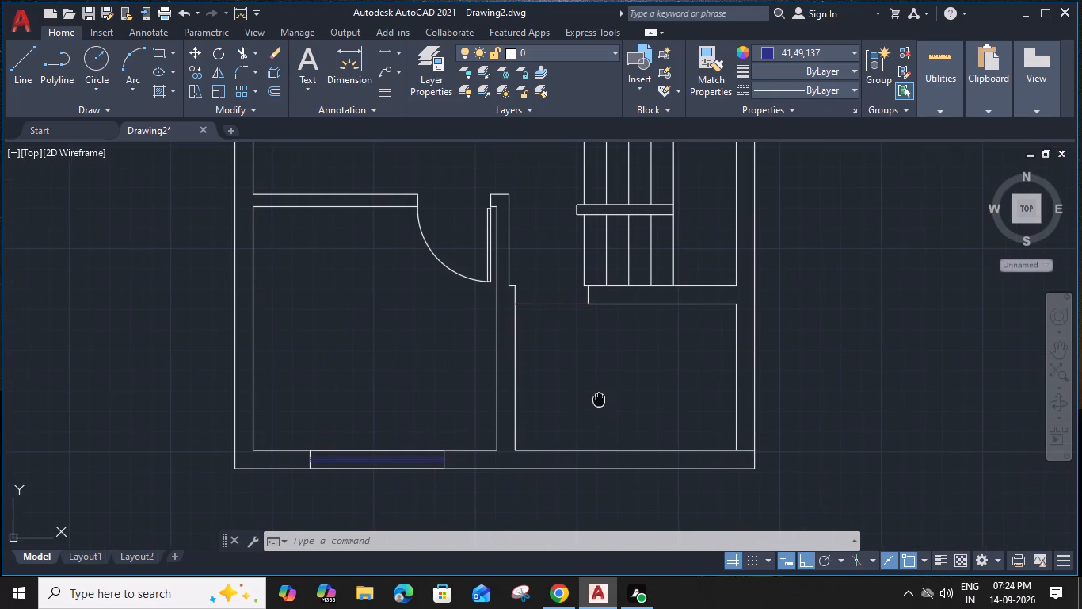
pyautogui.moveTo(596, 400); pyautogui.dragTo(593, 400, button='middle')
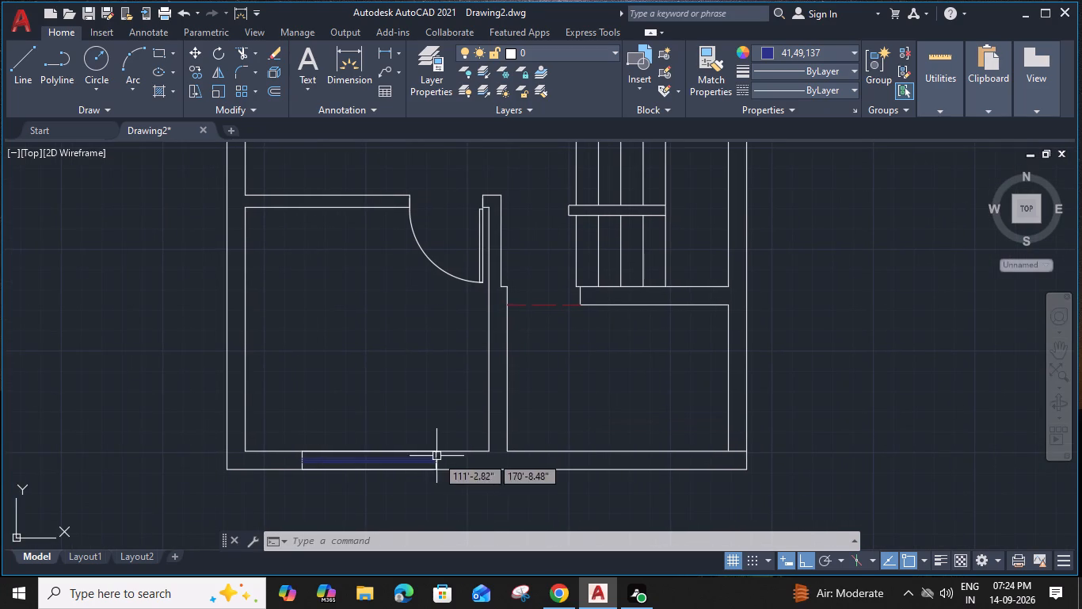
pyautogui.click(436, 456)
pyautogui.write('co')
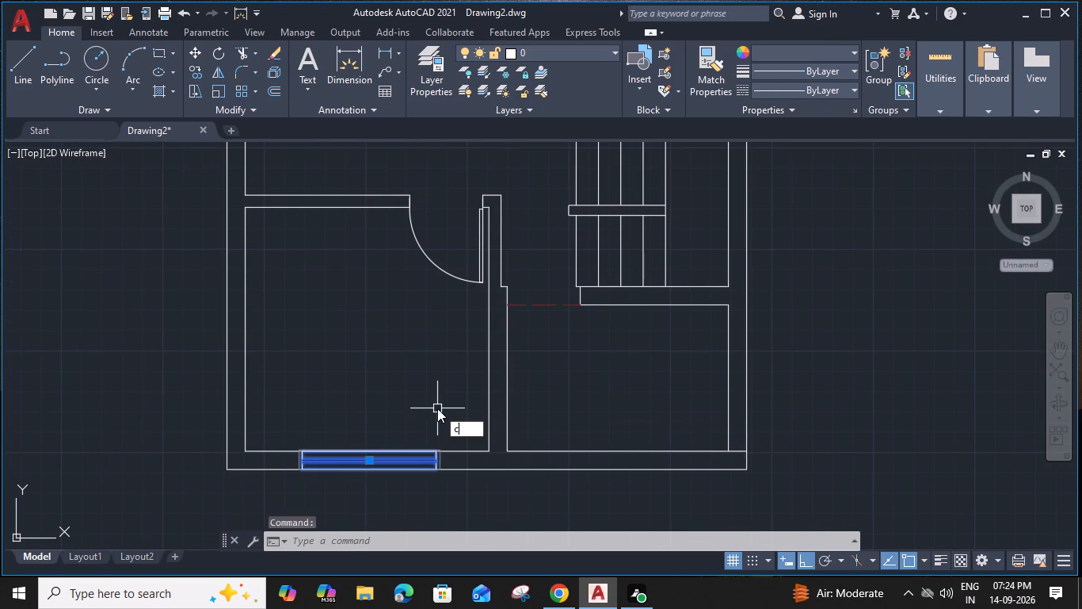
pyautogui.press('space')
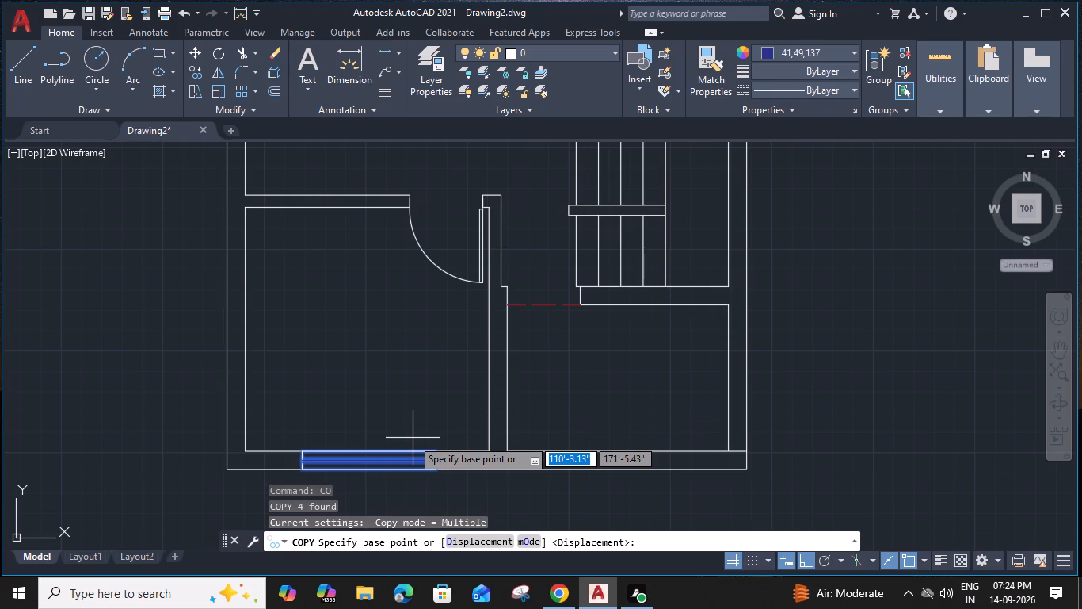
pyautogui.click(371, 451)
pyautogui.scroll(-2, 372, 378)
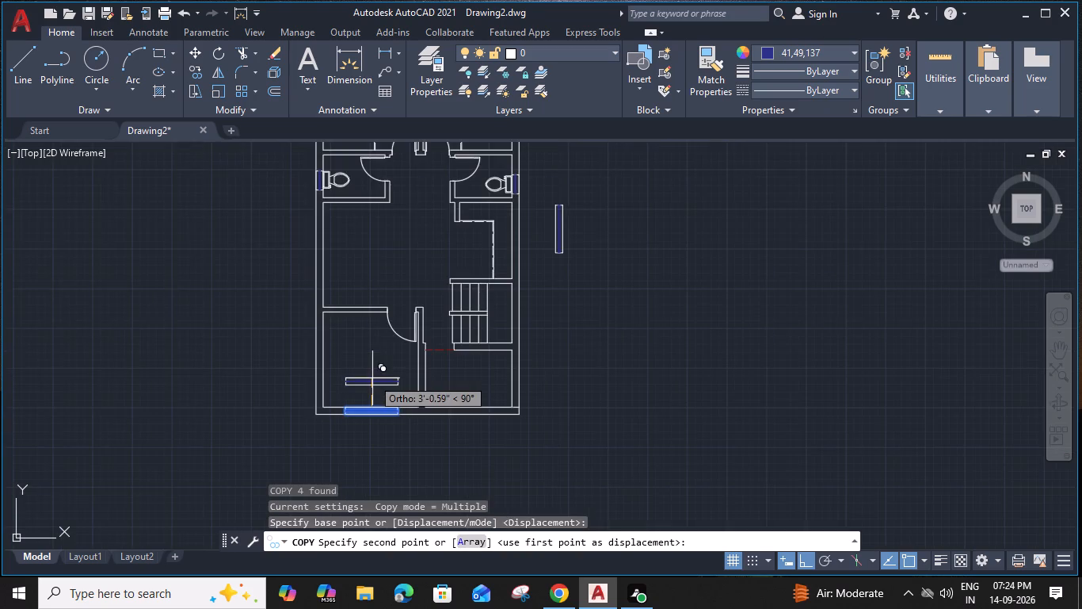
pyautogui.moveTo(372, 378); pyautogui.dragTo(364, 565, button='middle')
pyautogui.scroll(2, 345, 208)
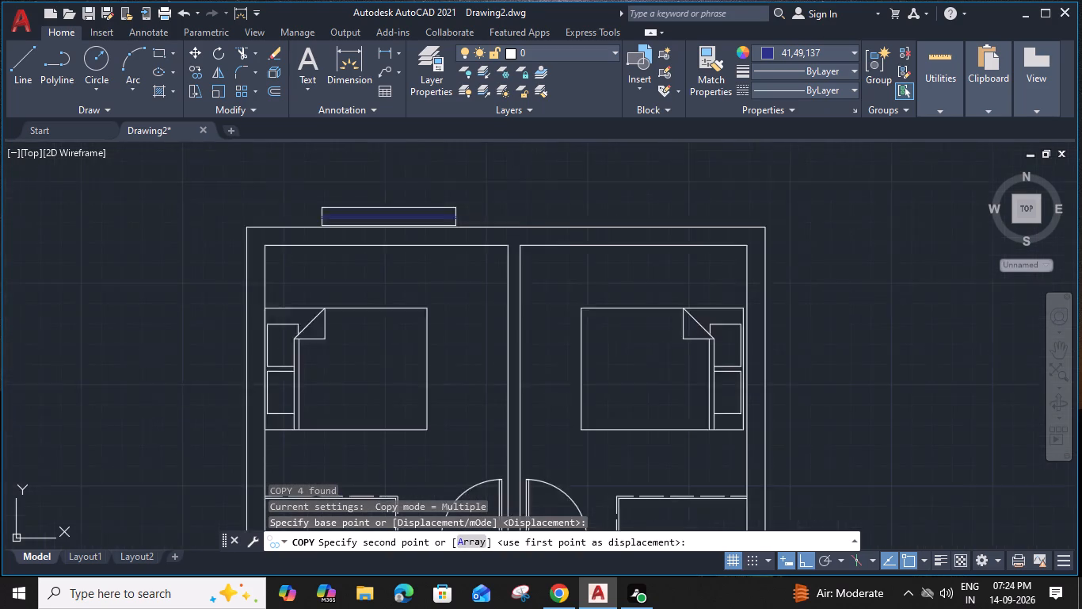
pyautogui.scroll(1, 345, 208)
pyautogui.click(409, 239)
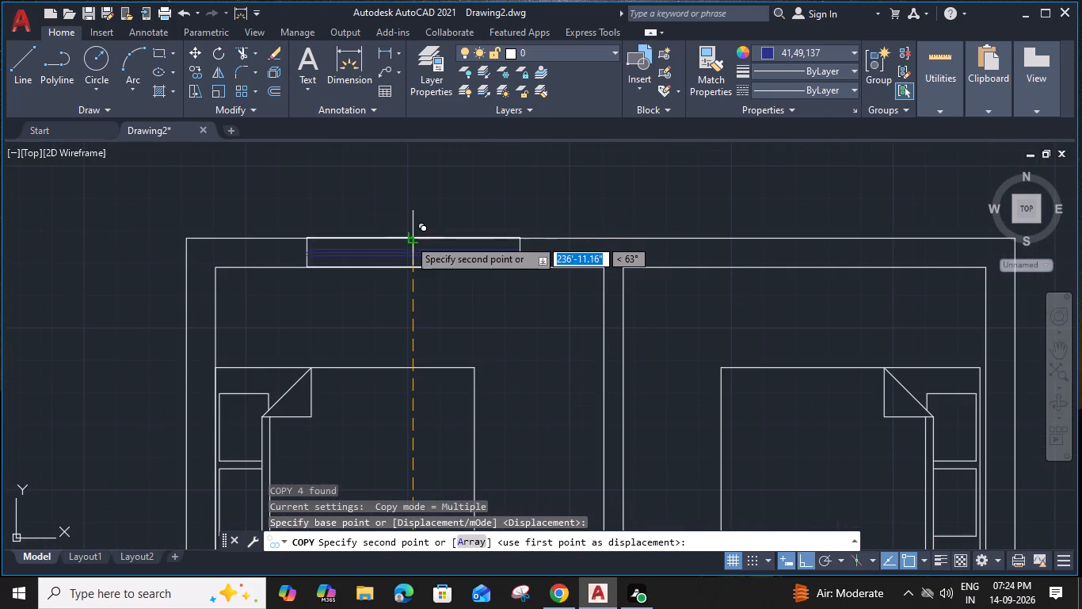
# Place another copy of the horizontal window in the northeast bedroom's north exterior wall and end Copy.
pyautogui.scroll(-2, 603, 242)
pyautogui.moveTo(603, 242); pyautogui.dragTo(483, 244, button='middle')
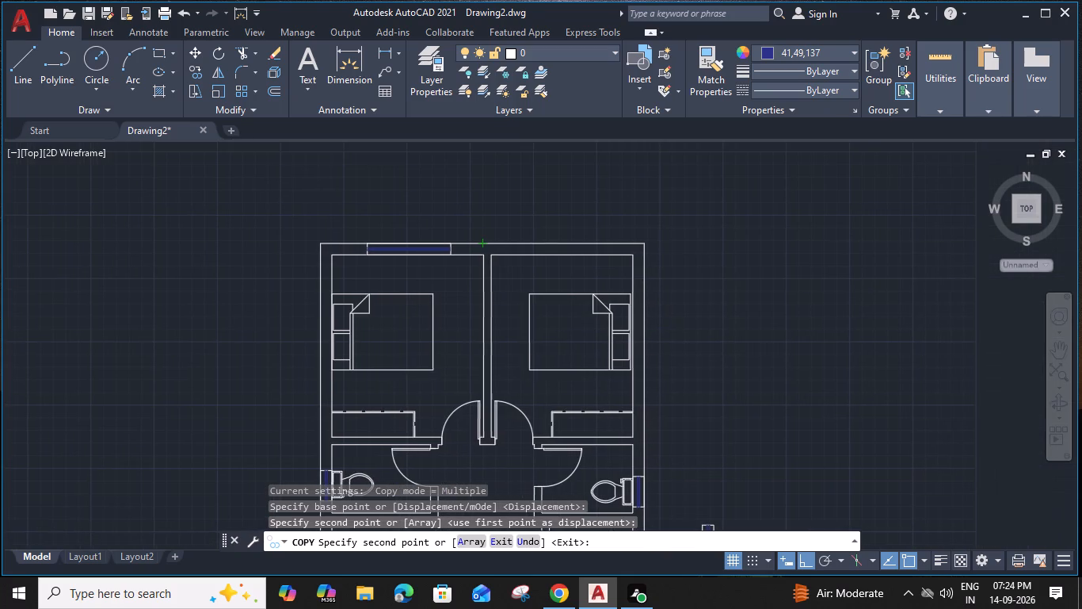
pyautogui.click(573, 243)
pyautogui.press('Escape')
# Group the vertical rectangle east of the plan with its three blue lines as one window symbol.
pyautogui.scroll(-2, 594, 299)
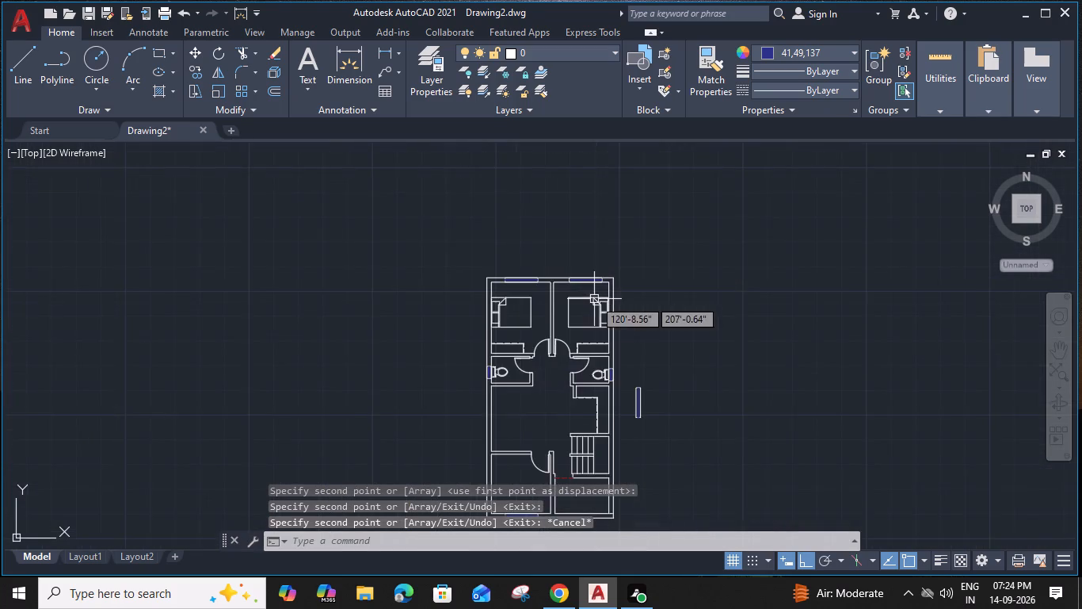
pyautogui.moveTo(594, 299); pyautogui.dragTo(582, 224, button='middle')
pyautogui.scroll(1, 633, 314)
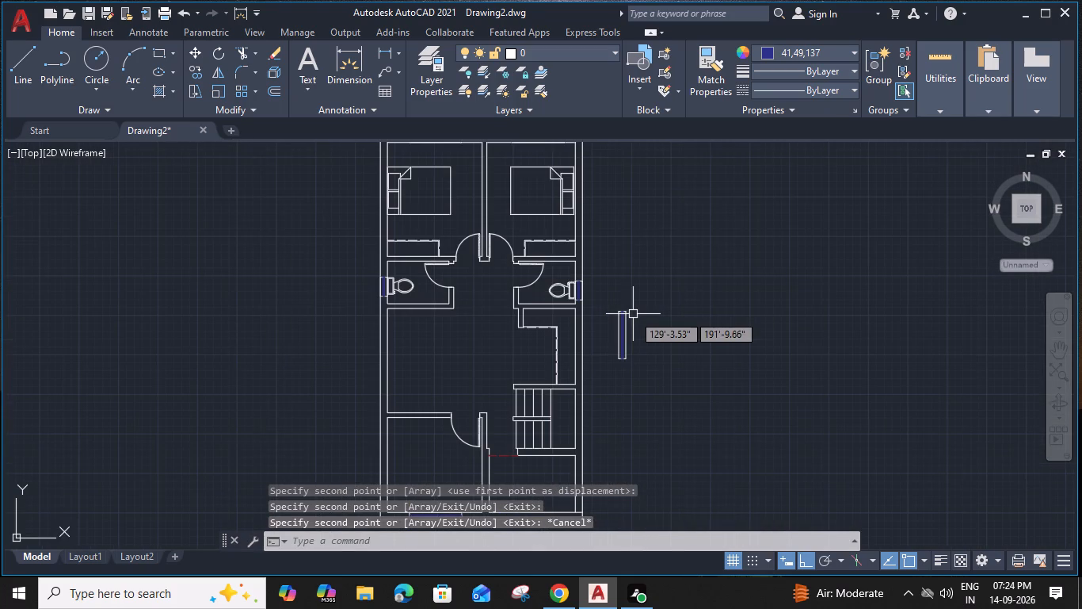
pyautogui.click(649, 290)
pyautogui.click(615, 375)
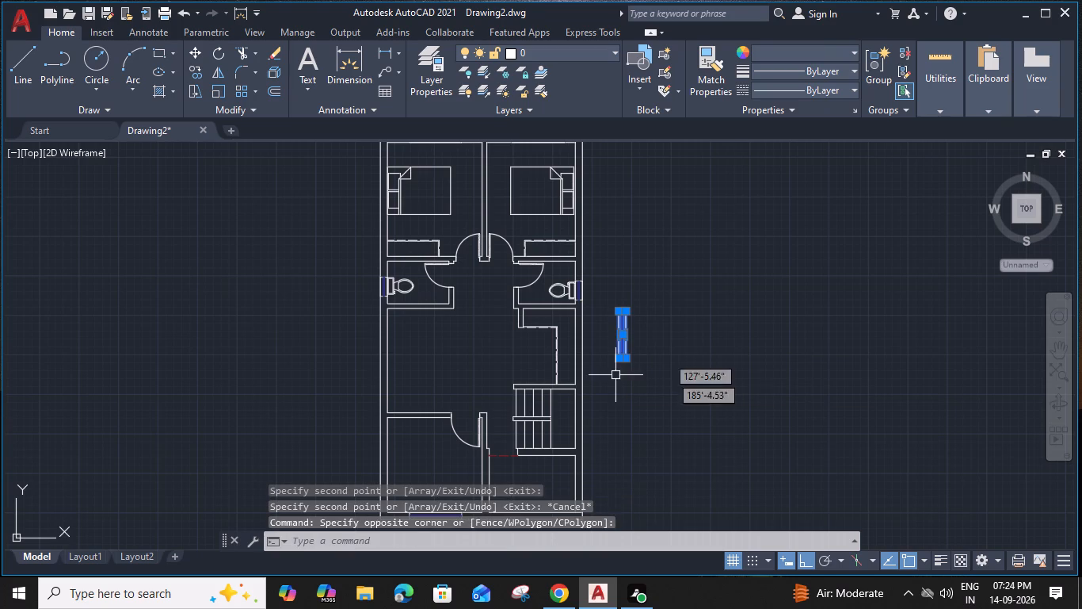
pyautogui.write('g')
pyautogui.press('space')
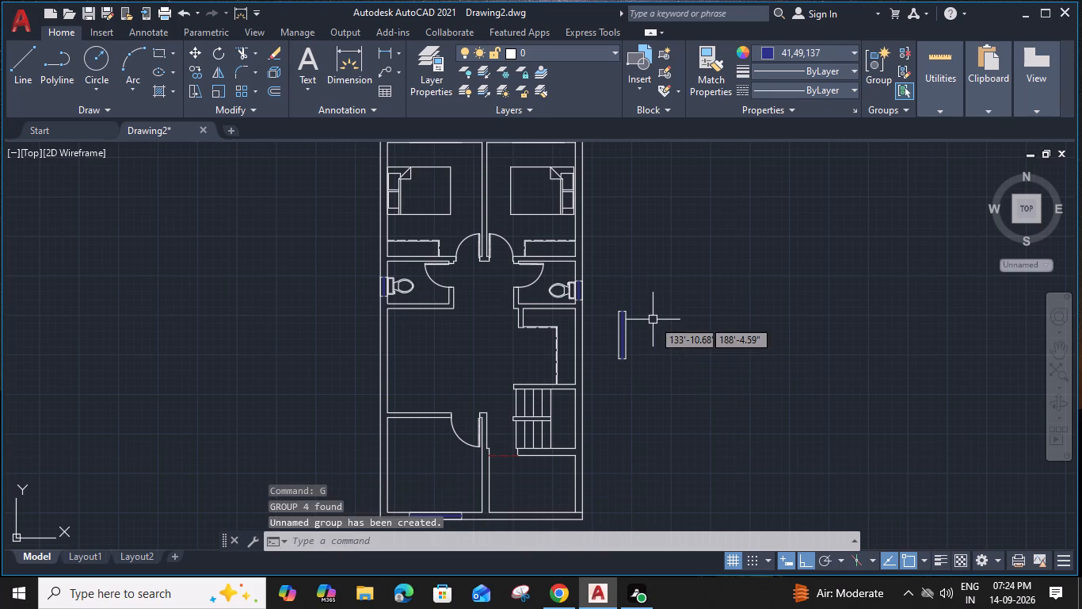
# Copy the vertical window group from its west edge midpoint into the east exterior wall between the east bathroom and the staircase.
pyautogui.click(641, 286)
pyautogui.click(613, 365)
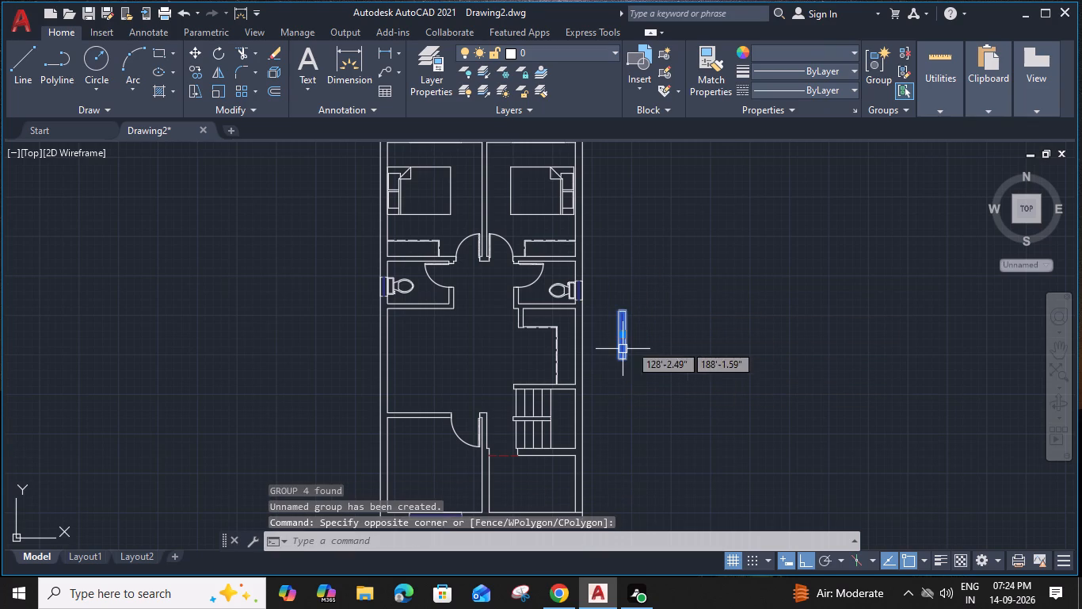
pyautogui.write('co')
pyautogui.press('space')
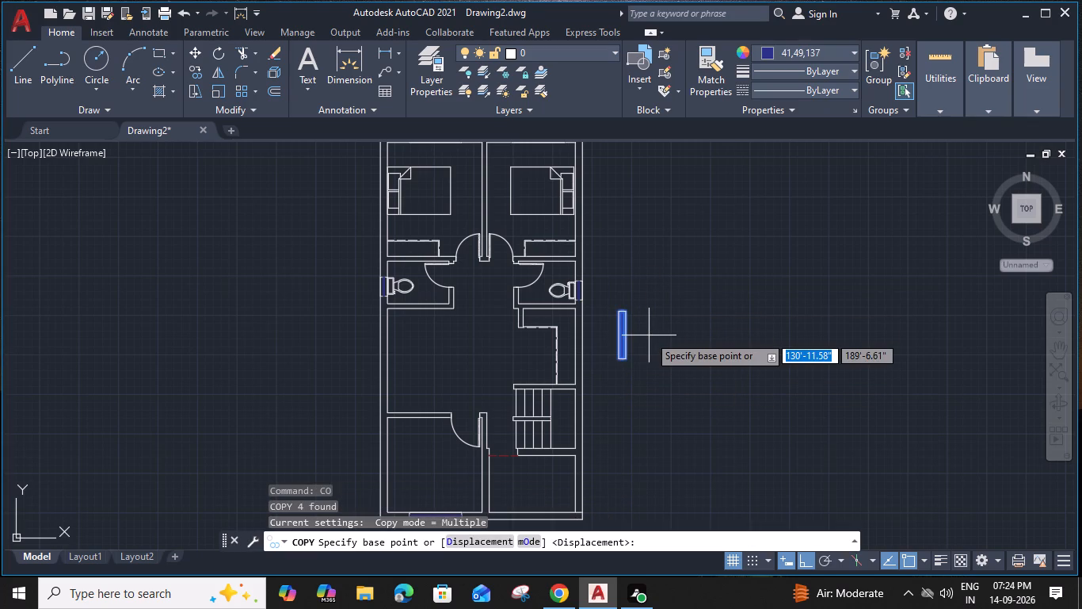
pyautogui.scroll(2, 649, 335)
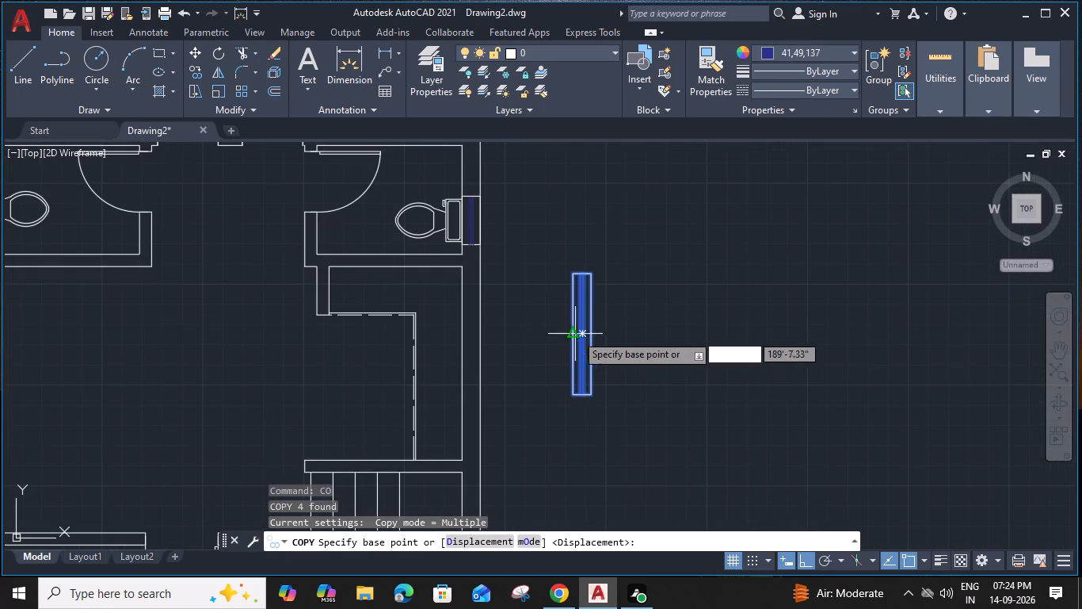
pyautogui.click(576, 334)
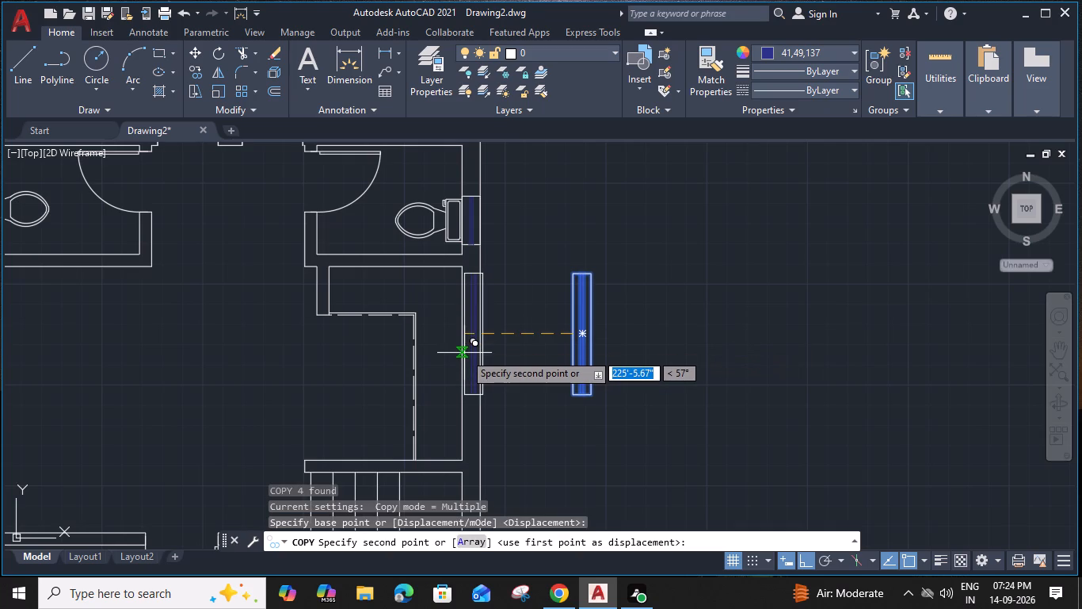
pyautogui.click(462, 353)
# Place another copy of the vertical window in the west exterior wall of the large central room and end Copy.
pyautogui.scroll(-2, 462, 353)
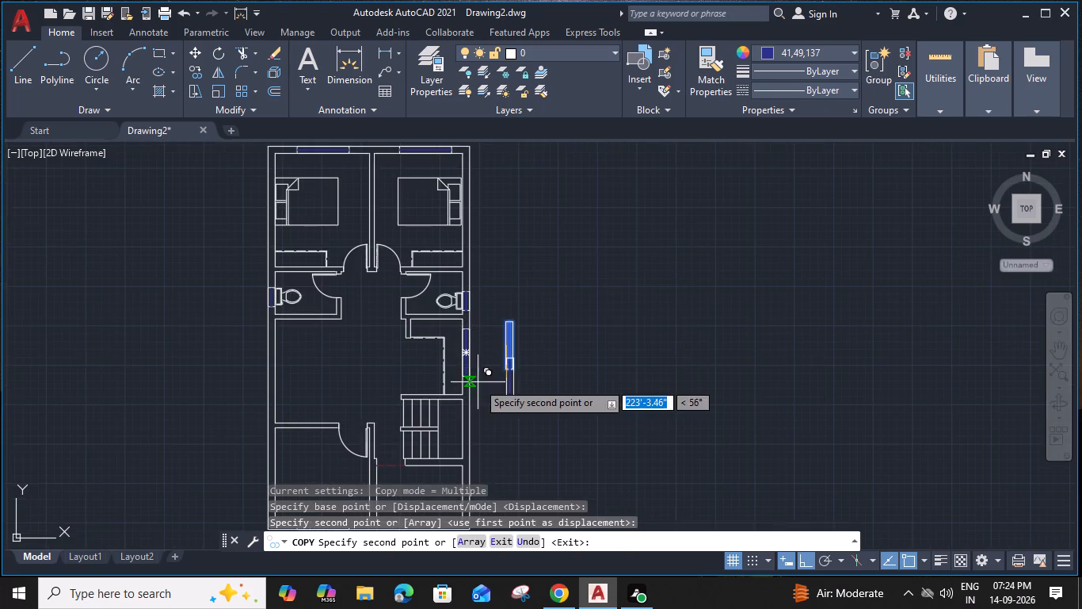
pyautogui.moveTo(482, 383); pyautogui.dragTo(532, 337, button='middle')
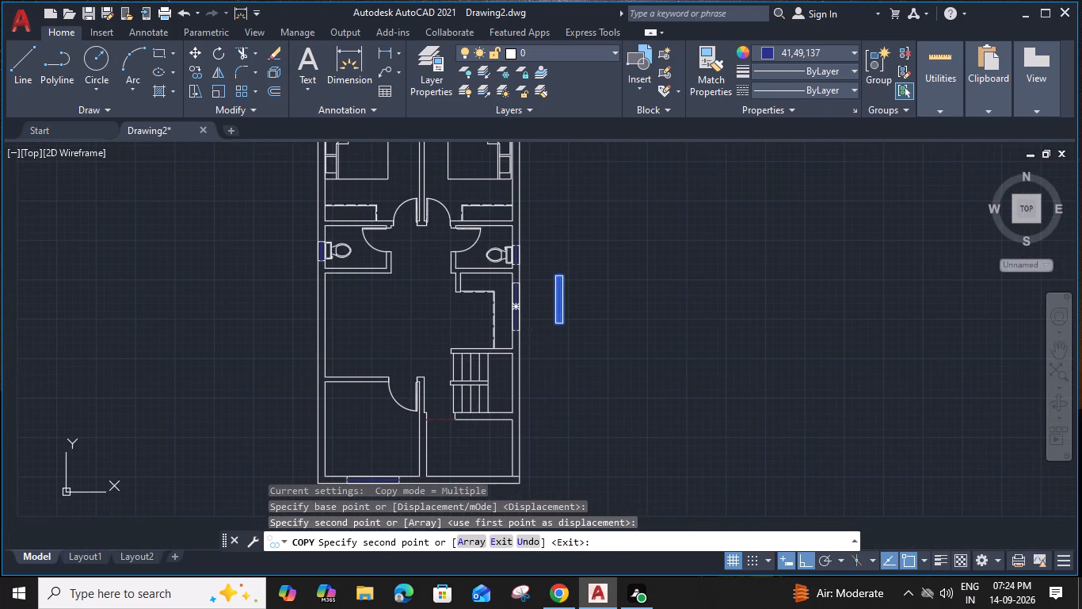
pyautogui.click(318, 345)
pyautogui.scroll(-1, 404, 353)
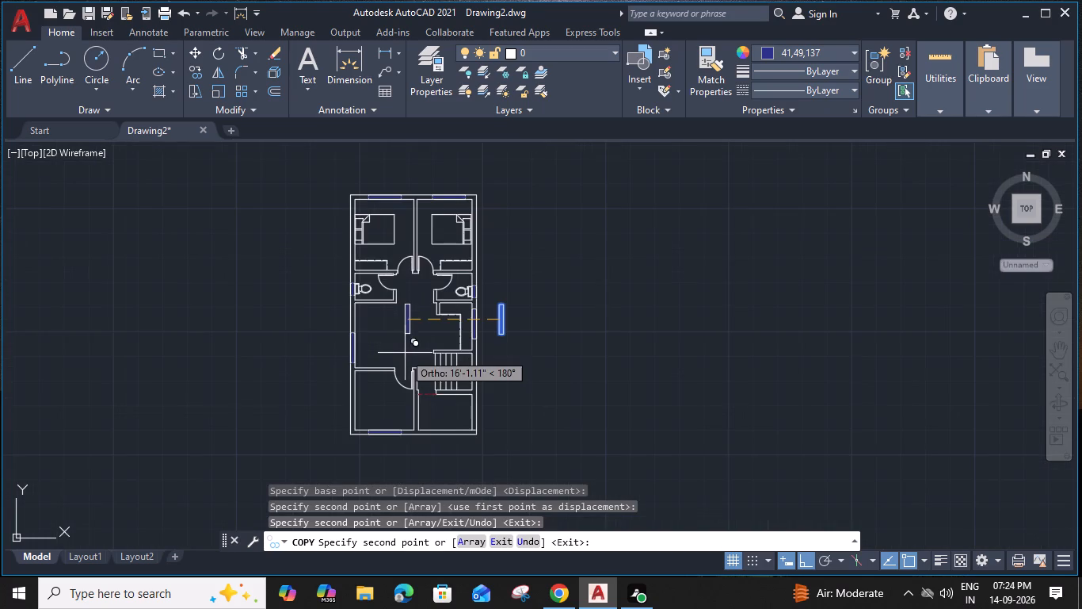
pyautogui.moveTo(413, 351); pyautogui.dragTo(420, 327, button='middle')
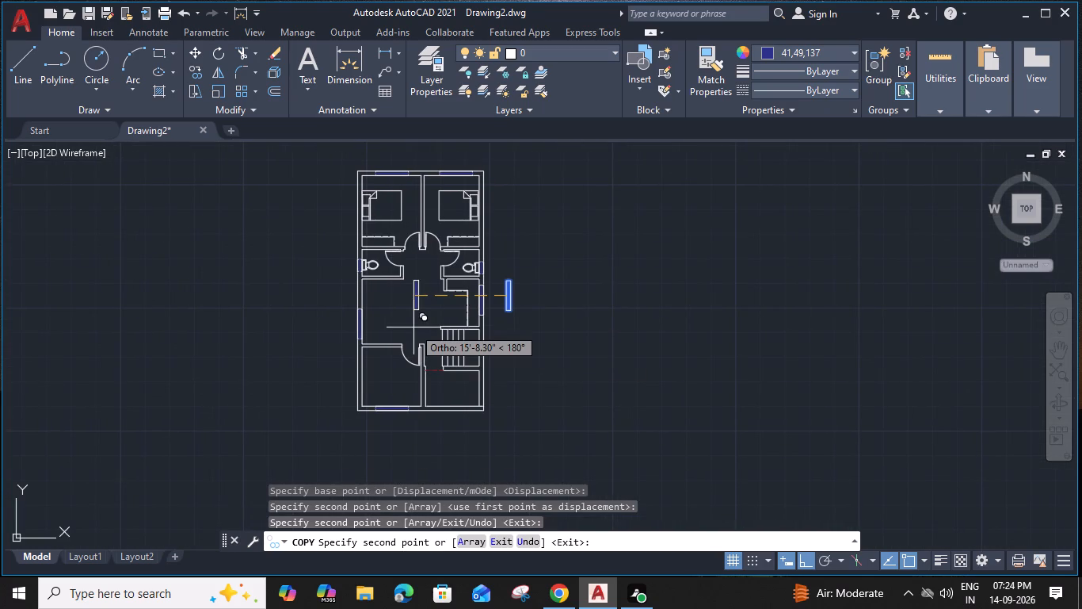
pyautogui.press('Escape')
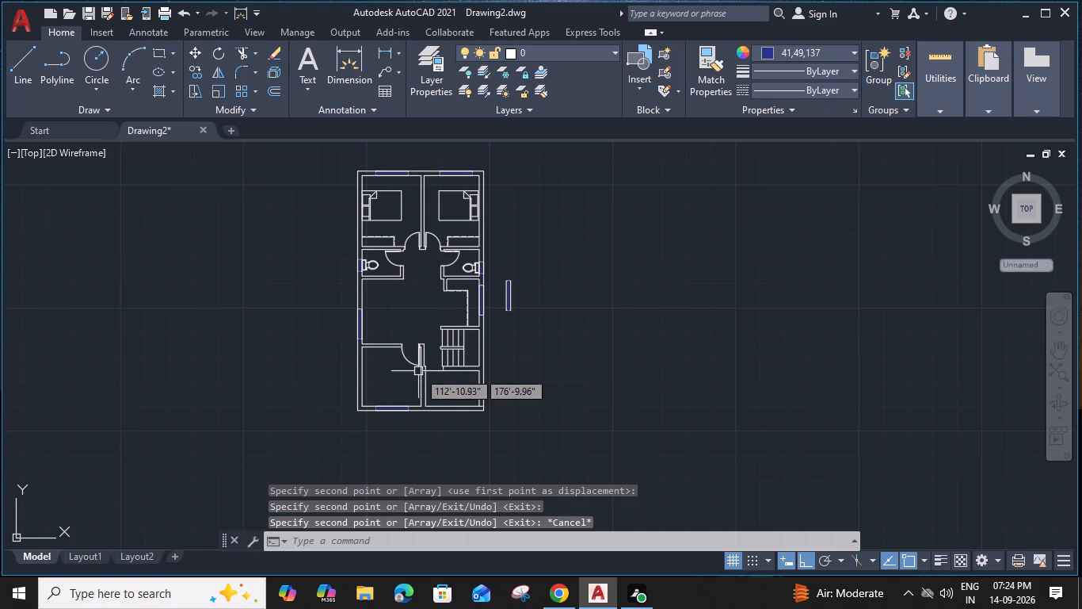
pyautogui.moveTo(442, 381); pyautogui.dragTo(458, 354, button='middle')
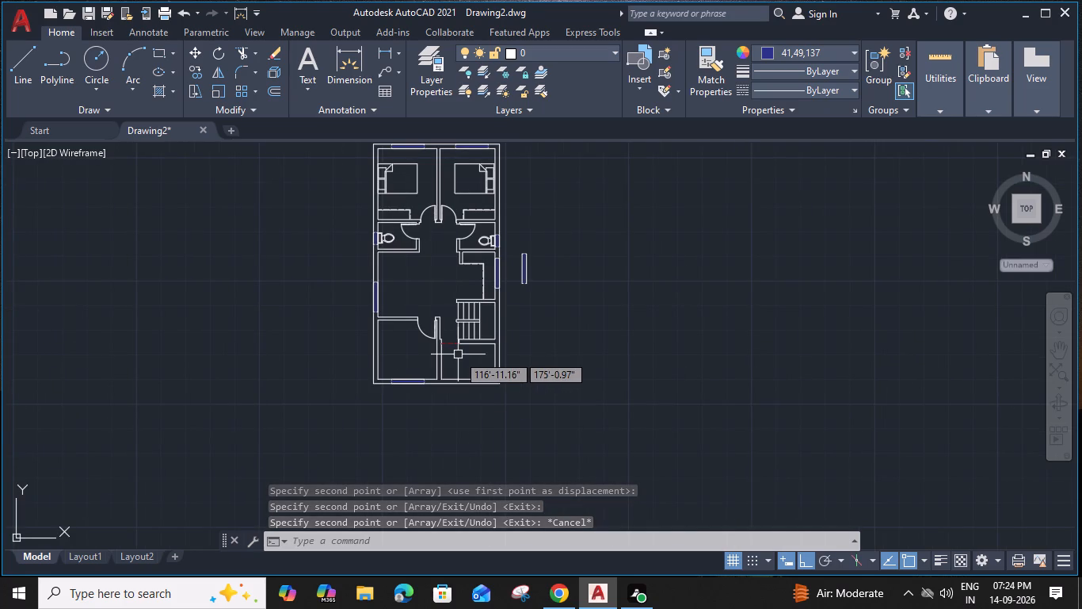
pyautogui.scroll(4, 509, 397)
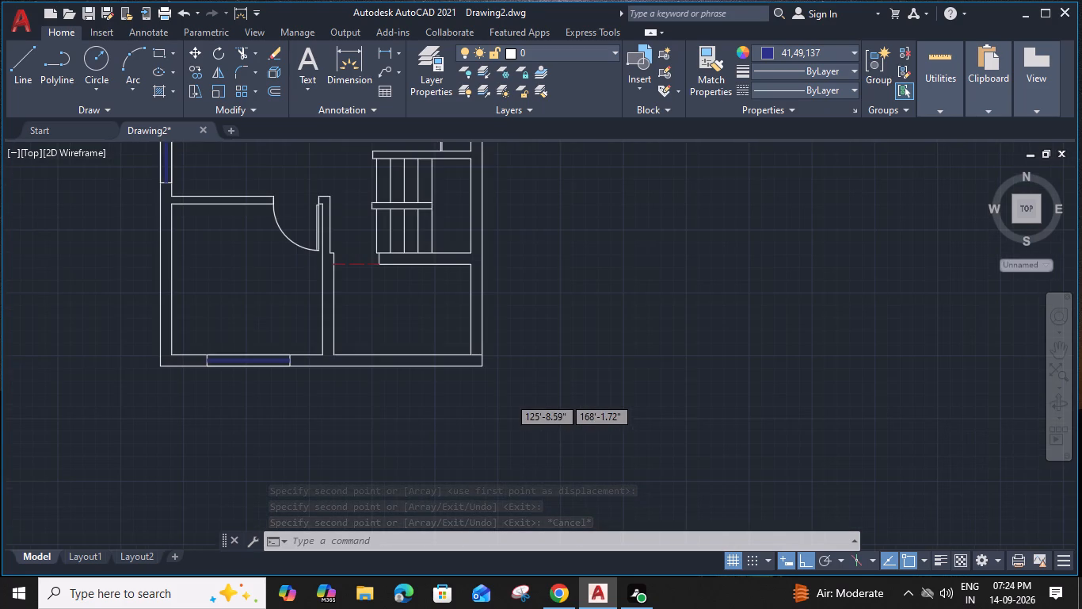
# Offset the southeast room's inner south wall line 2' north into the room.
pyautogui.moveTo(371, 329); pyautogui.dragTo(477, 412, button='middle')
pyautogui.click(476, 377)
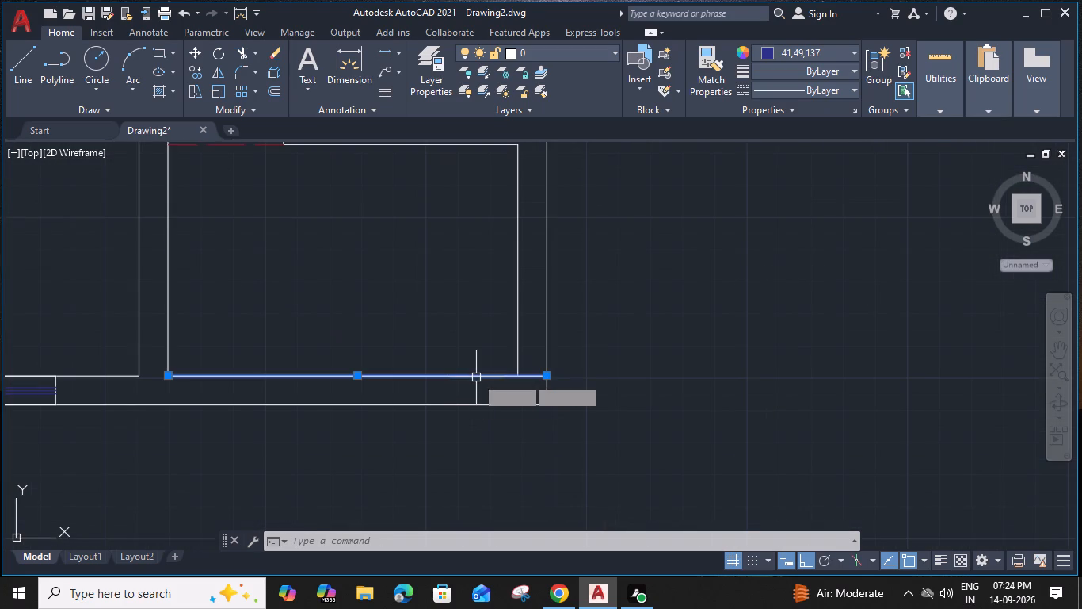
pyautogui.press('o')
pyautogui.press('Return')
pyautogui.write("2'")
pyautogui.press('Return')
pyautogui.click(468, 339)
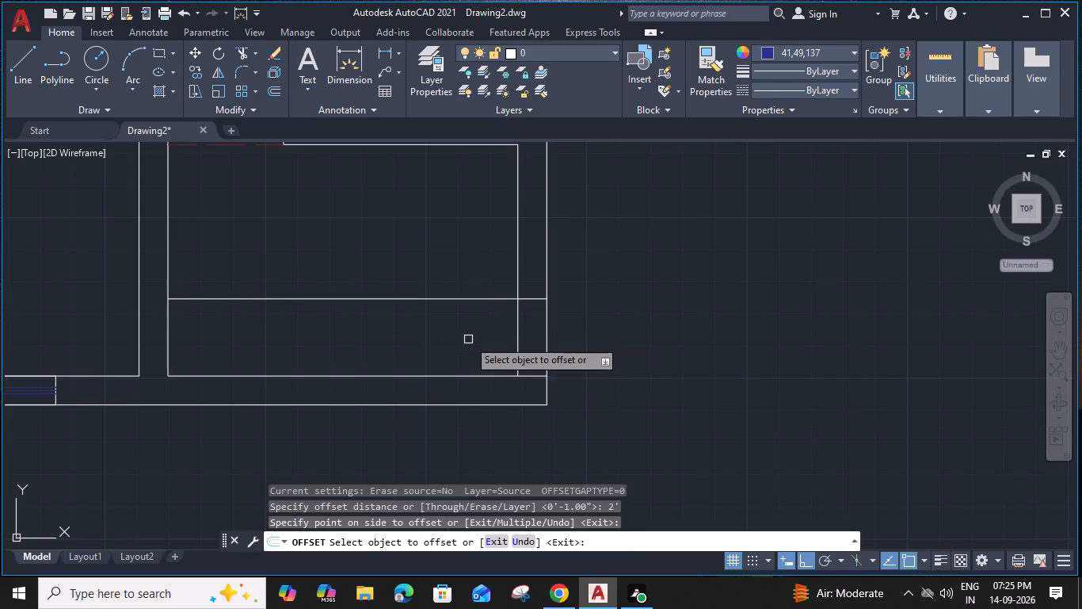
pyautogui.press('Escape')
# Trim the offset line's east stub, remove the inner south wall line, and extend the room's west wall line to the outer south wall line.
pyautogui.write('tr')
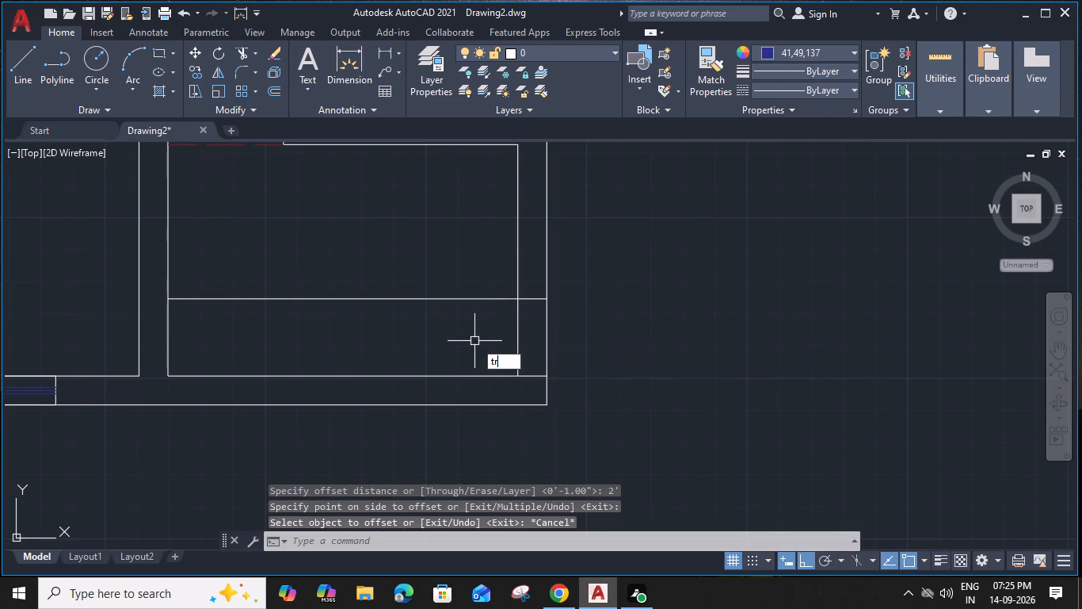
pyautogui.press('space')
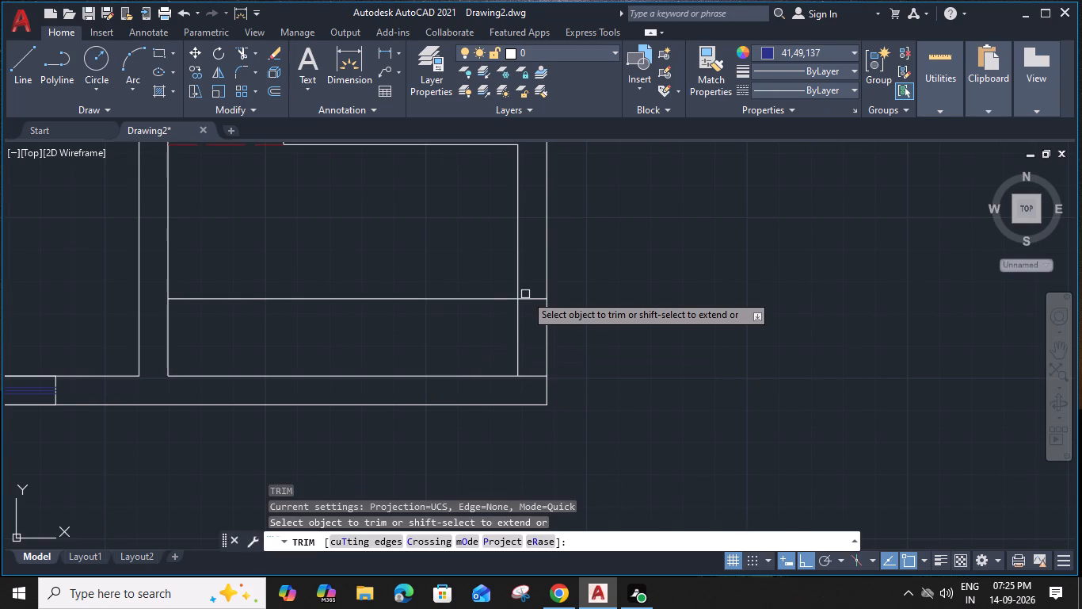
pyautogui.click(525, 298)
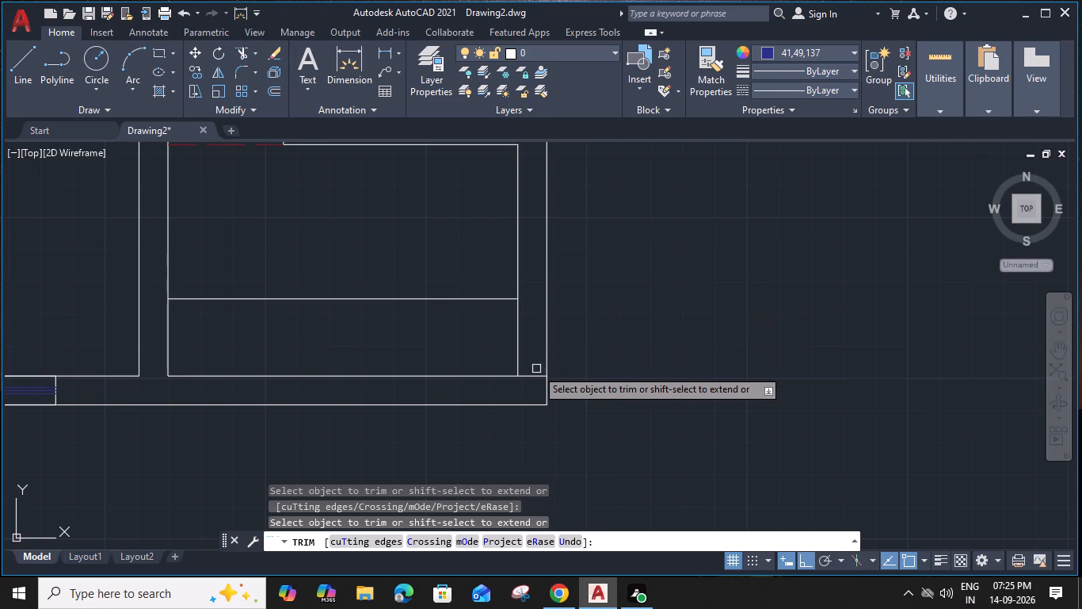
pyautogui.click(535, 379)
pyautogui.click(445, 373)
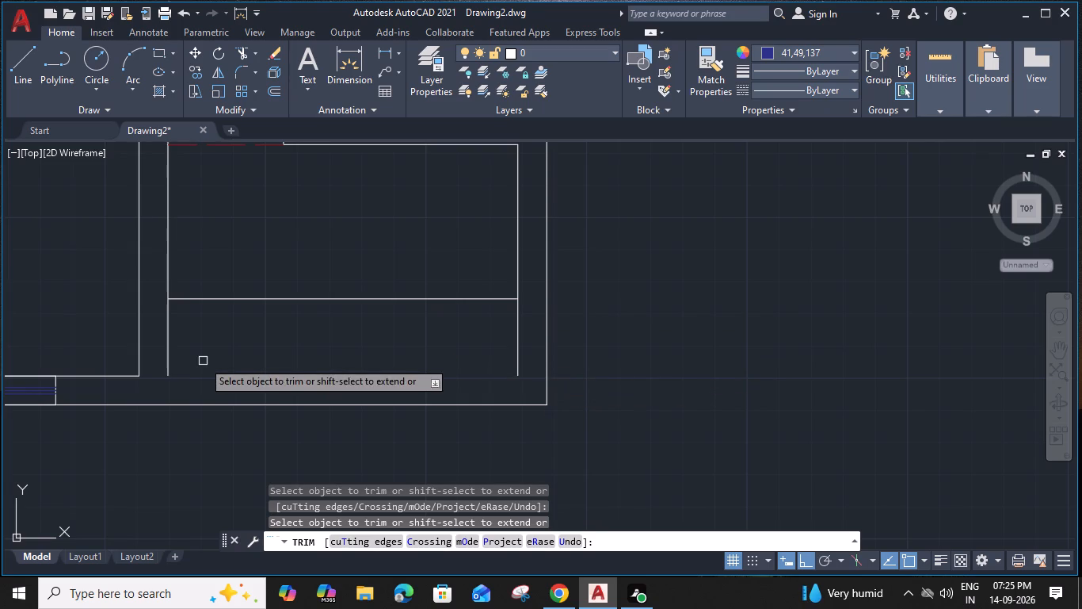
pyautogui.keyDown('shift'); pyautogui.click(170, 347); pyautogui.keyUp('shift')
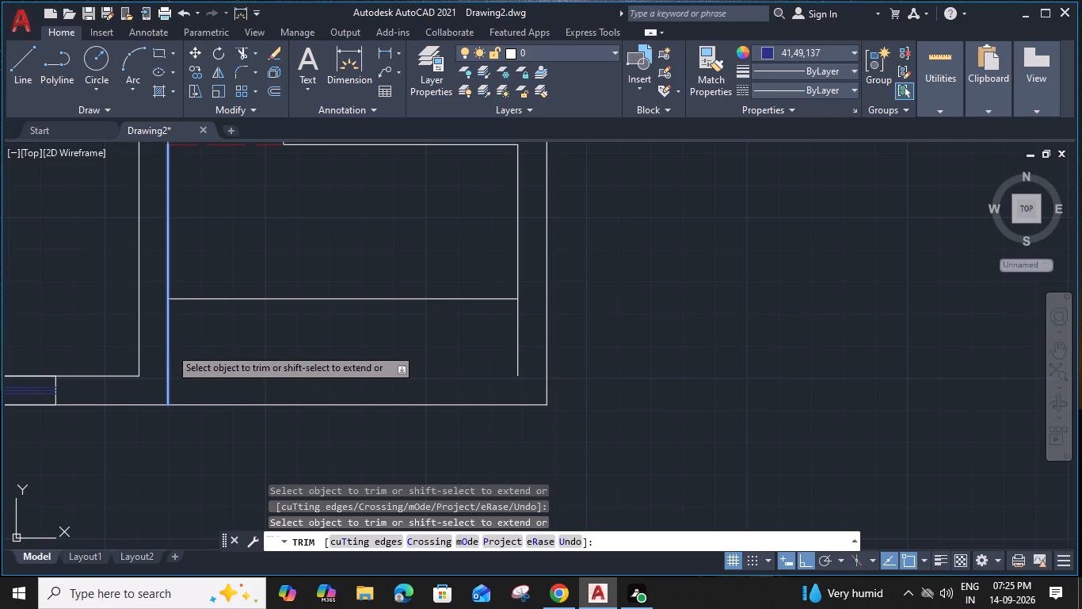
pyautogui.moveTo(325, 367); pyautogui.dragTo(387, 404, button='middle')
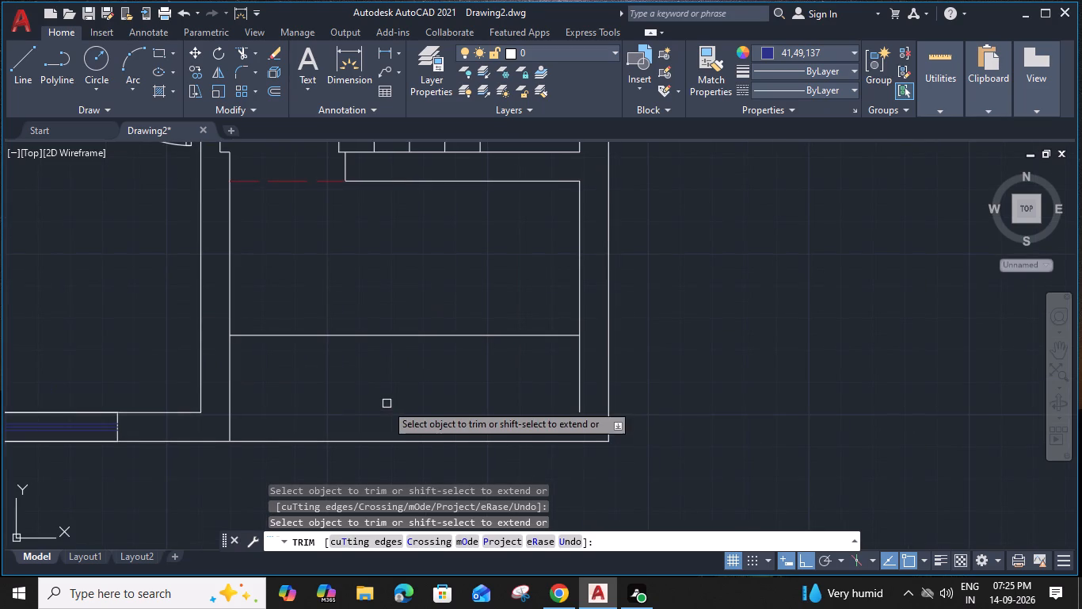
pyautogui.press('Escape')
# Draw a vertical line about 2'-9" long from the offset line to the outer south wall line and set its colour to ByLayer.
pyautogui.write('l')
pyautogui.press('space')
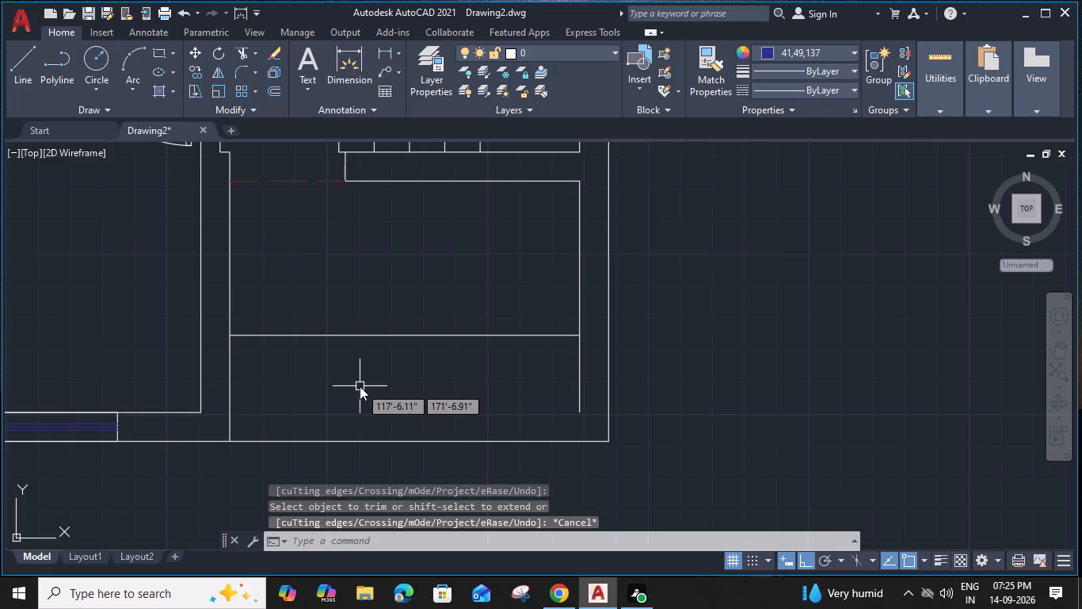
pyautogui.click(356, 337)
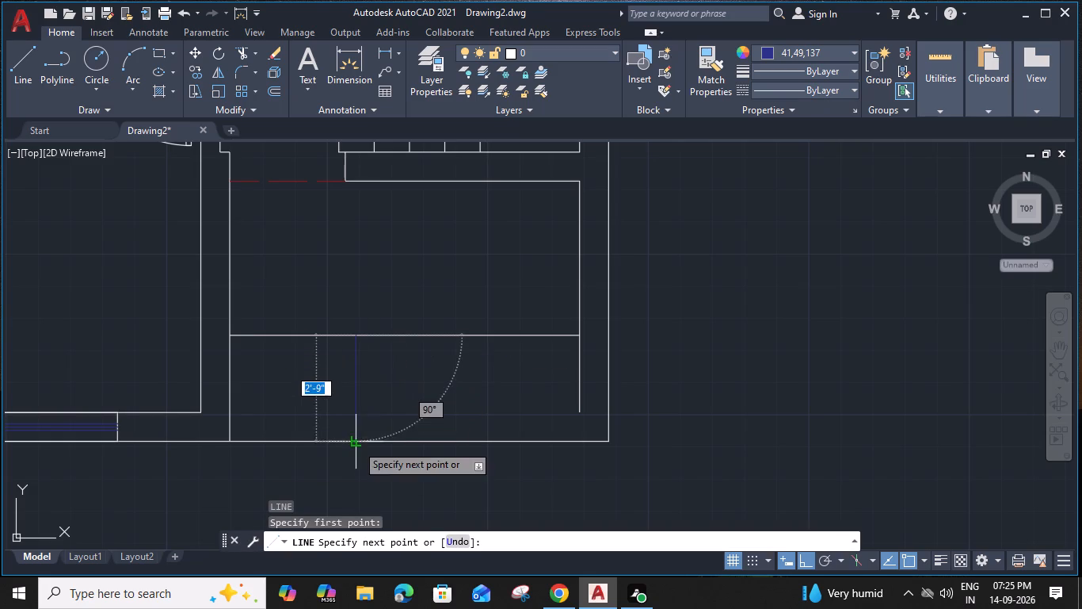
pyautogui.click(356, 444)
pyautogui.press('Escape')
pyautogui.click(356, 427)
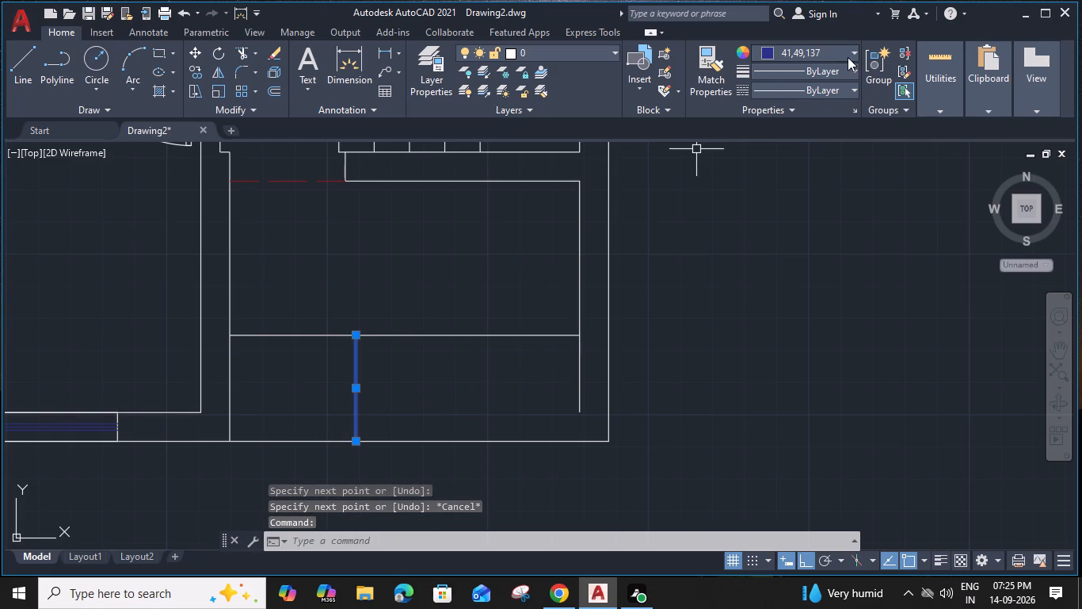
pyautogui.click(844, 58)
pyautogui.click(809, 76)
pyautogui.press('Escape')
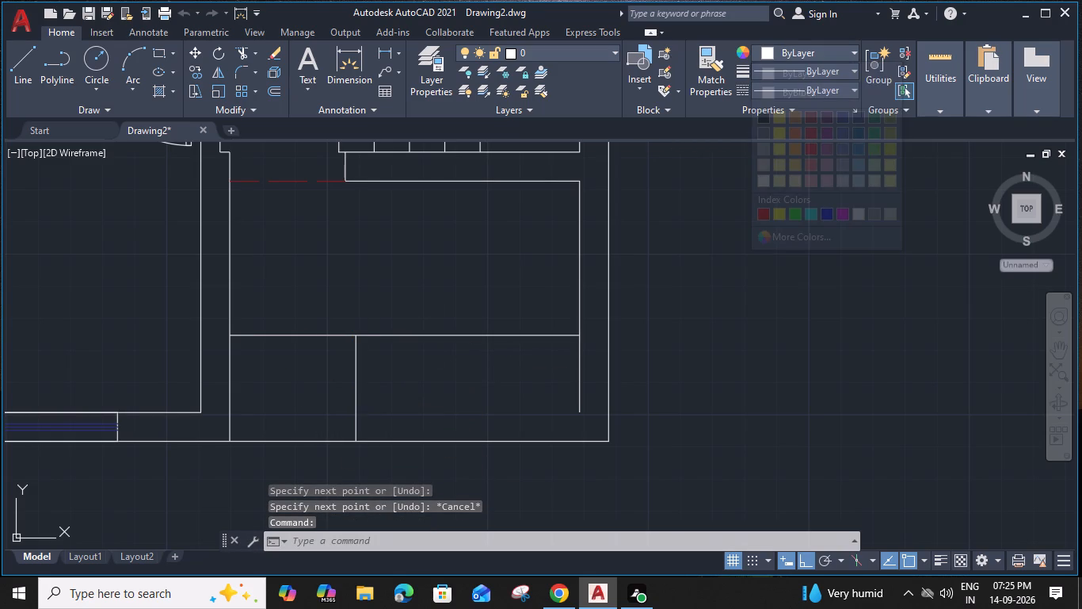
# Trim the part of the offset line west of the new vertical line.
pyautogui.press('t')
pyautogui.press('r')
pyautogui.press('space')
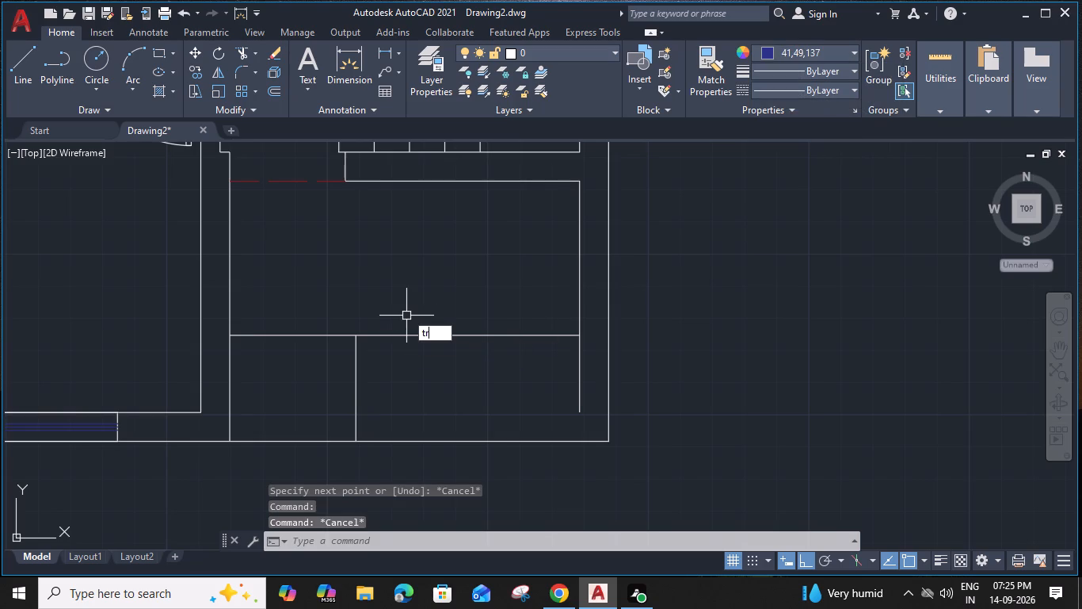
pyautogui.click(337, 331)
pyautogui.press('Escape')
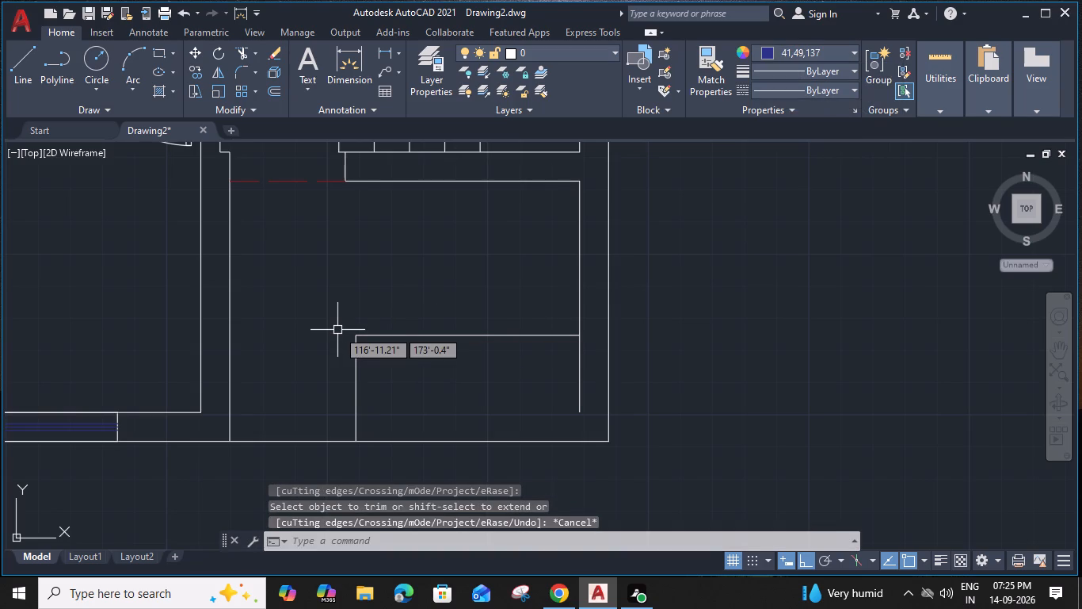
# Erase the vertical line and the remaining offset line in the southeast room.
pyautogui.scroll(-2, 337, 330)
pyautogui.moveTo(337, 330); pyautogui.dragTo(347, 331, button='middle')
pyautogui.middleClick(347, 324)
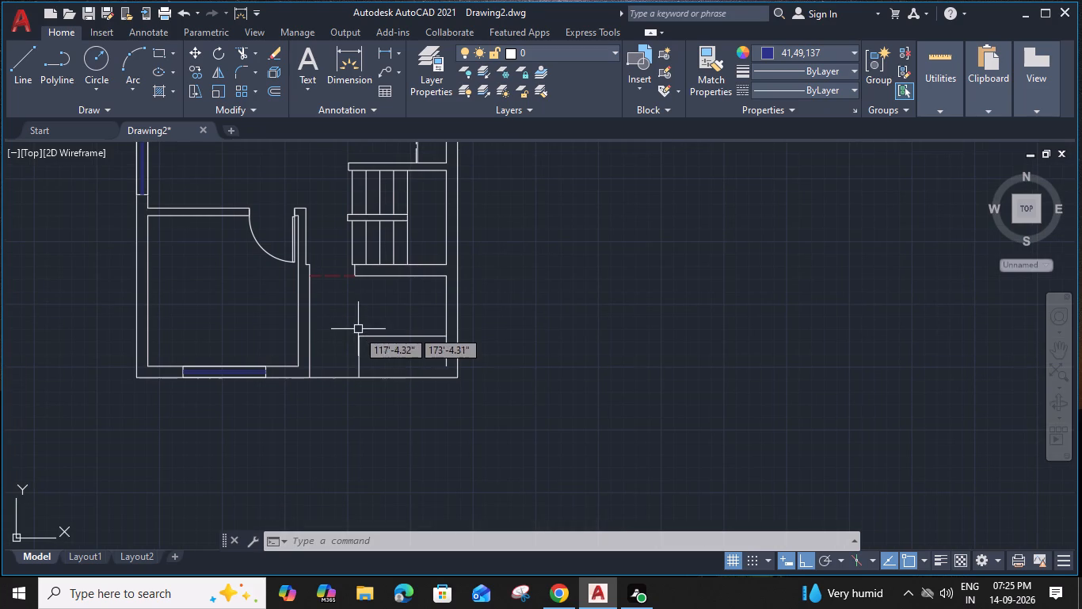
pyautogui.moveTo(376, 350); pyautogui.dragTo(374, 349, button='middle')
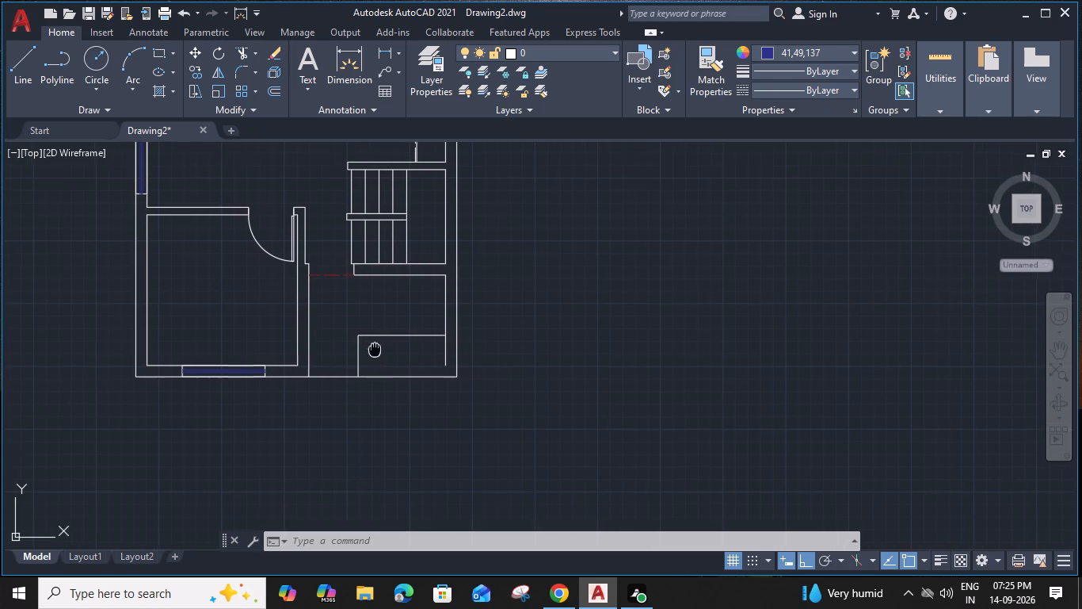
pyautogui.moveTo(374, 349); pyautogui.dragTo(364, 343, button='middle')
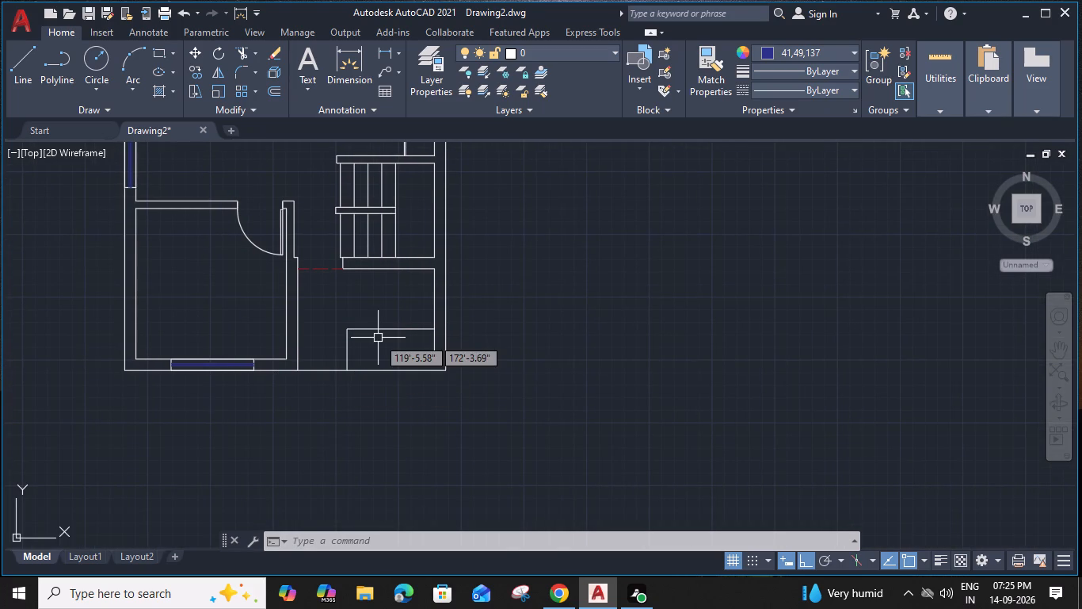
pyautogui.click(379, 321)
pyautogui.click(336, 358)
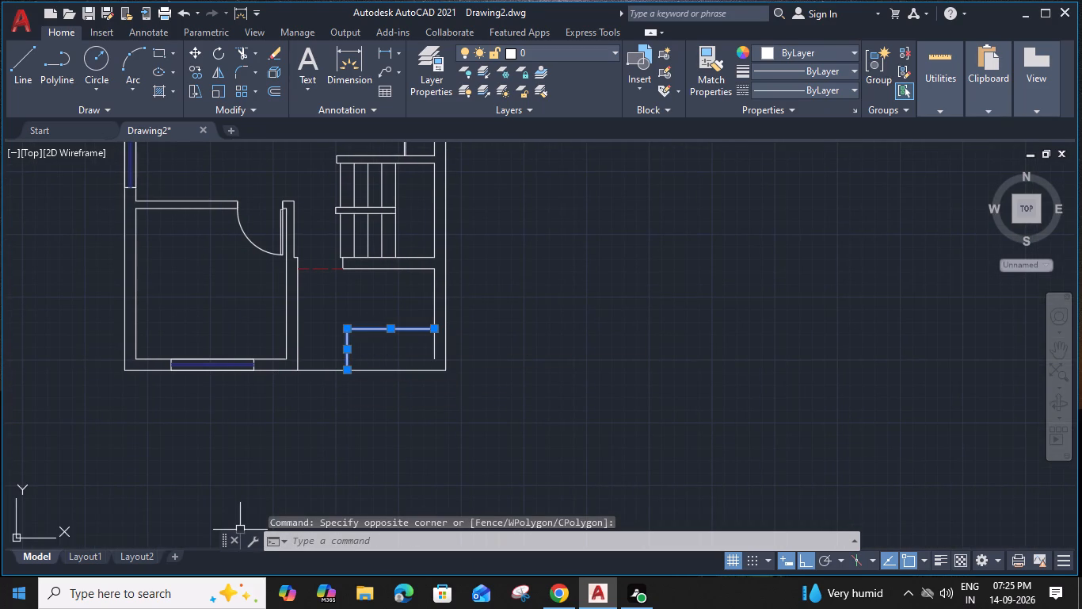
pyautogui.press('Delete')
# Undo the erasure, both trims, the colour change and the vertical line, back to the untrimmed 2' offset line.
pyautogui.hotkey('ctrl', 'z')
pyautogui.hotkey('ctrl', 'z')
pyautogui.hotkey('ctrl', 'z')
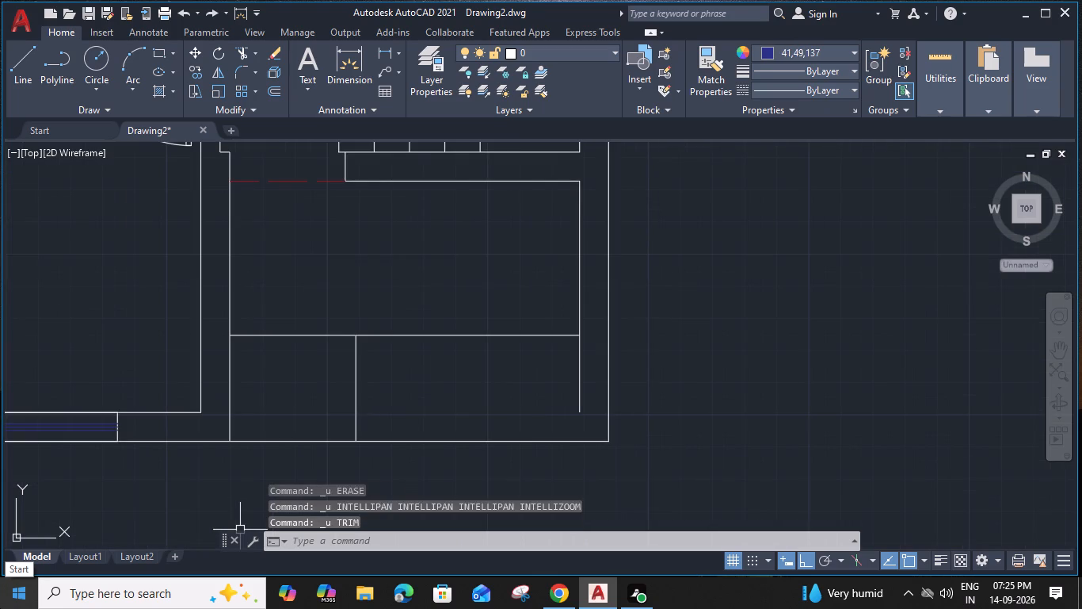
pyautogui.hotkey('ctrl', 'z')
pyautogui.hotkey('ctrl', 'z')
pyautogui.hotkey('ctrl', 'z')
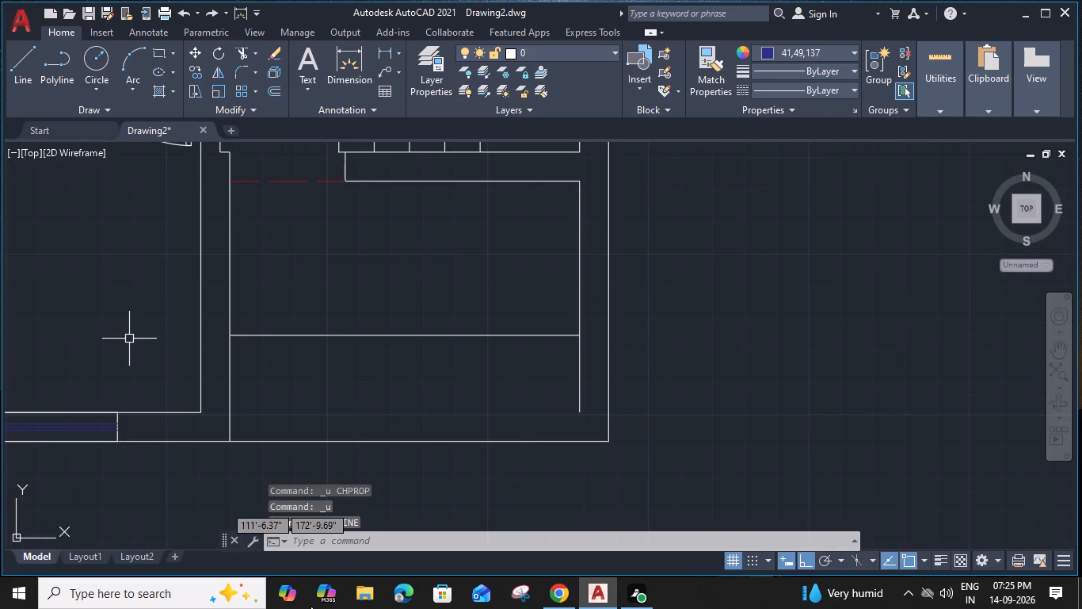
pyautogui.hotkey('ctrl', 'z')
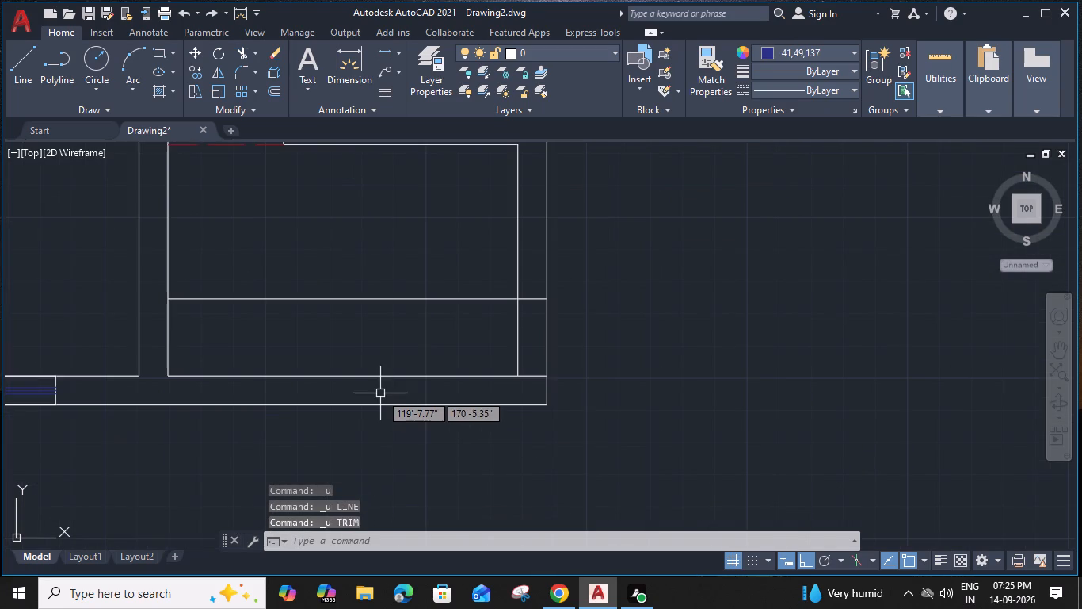
# Remove the offset line and the room's inner south wall line with Trim, and extend the west wall line to the outer south wall line.
pyautogui.write('tr')
pyautogui.press('space')
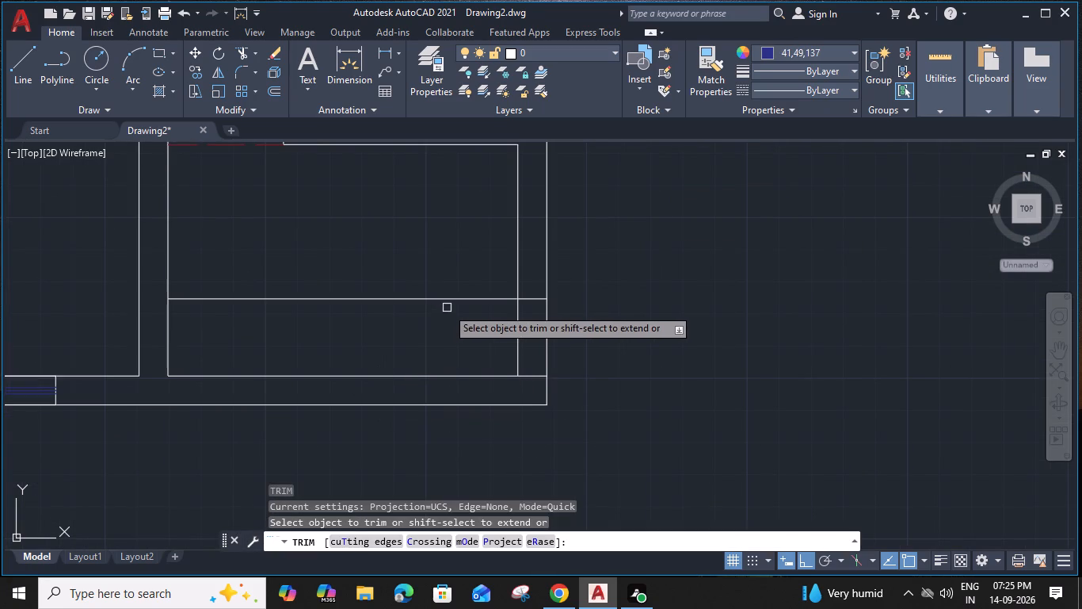
pyautogui.click(448, 301)
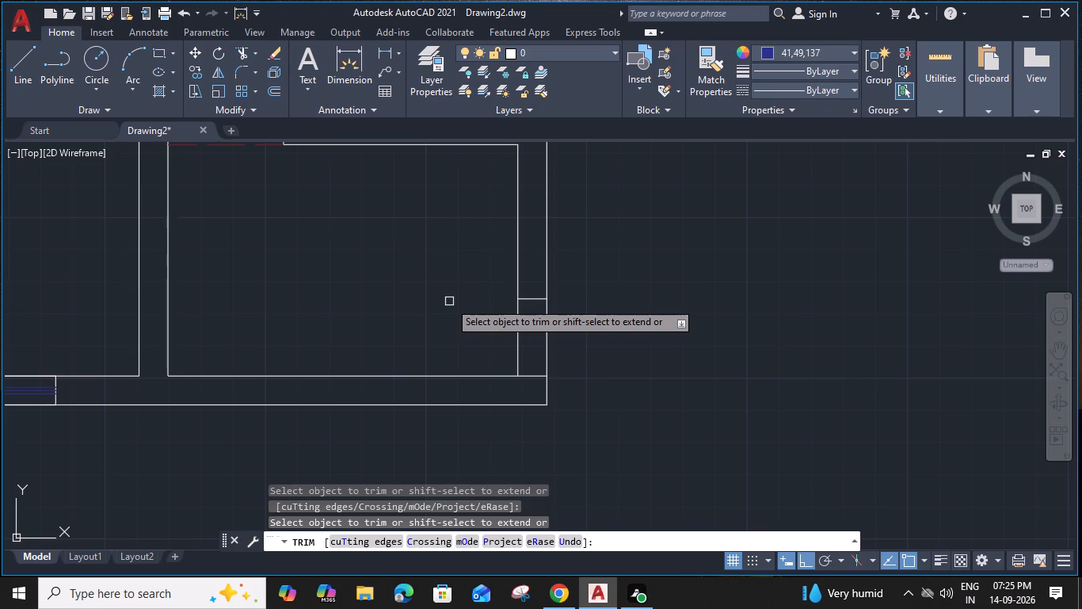
pyautogui.click(525, 301)
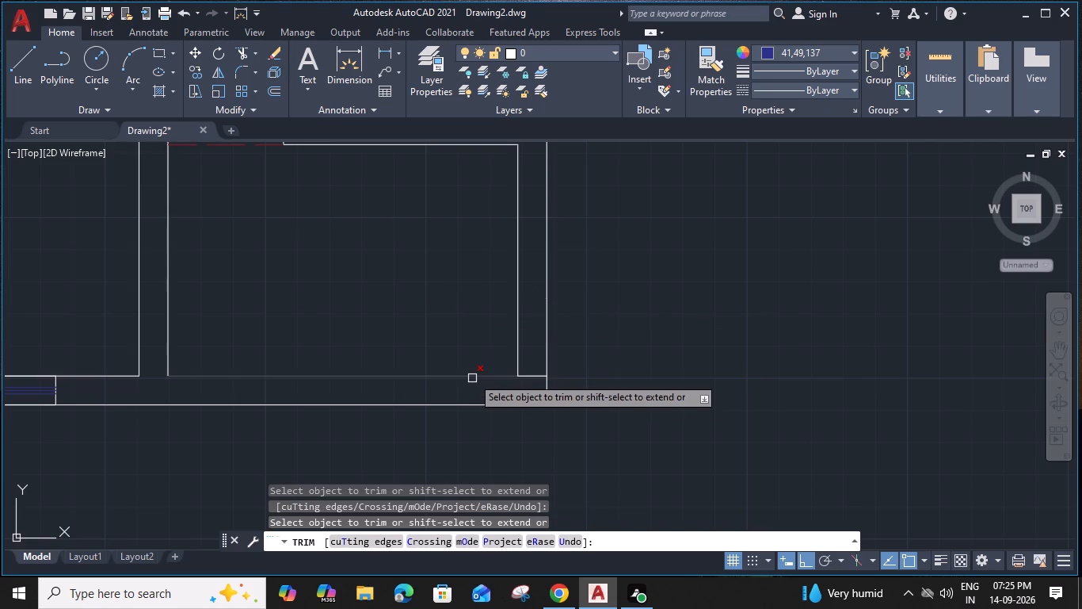
pyautogui.click(472, 377)
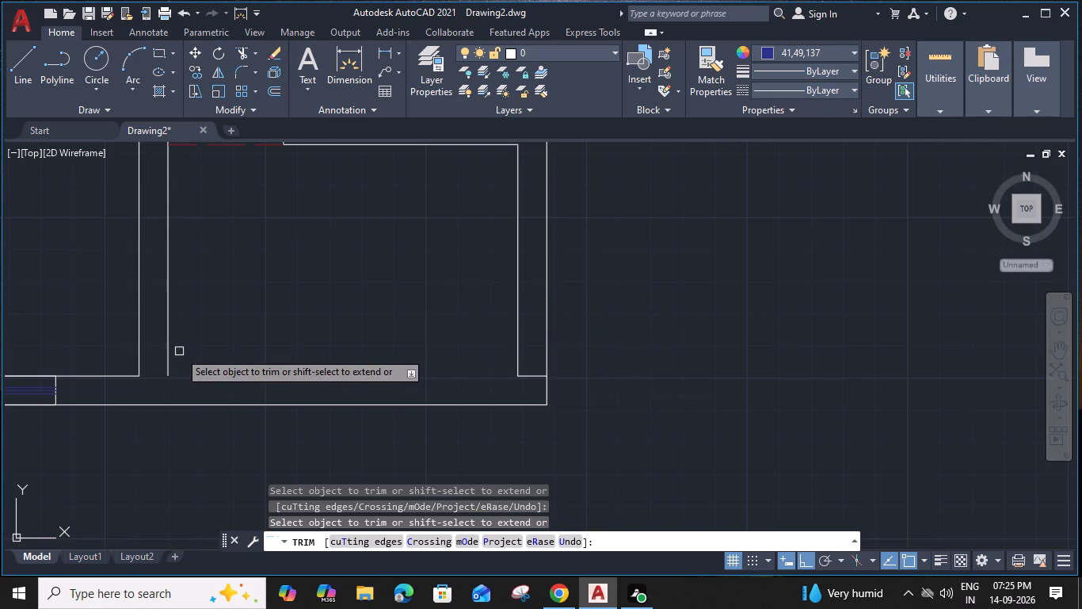
pyautogui.keyDown('shift'); pyautogui.click(167, 344); pyautogui.keyUp('shift')
pyautogui.press('Escape')
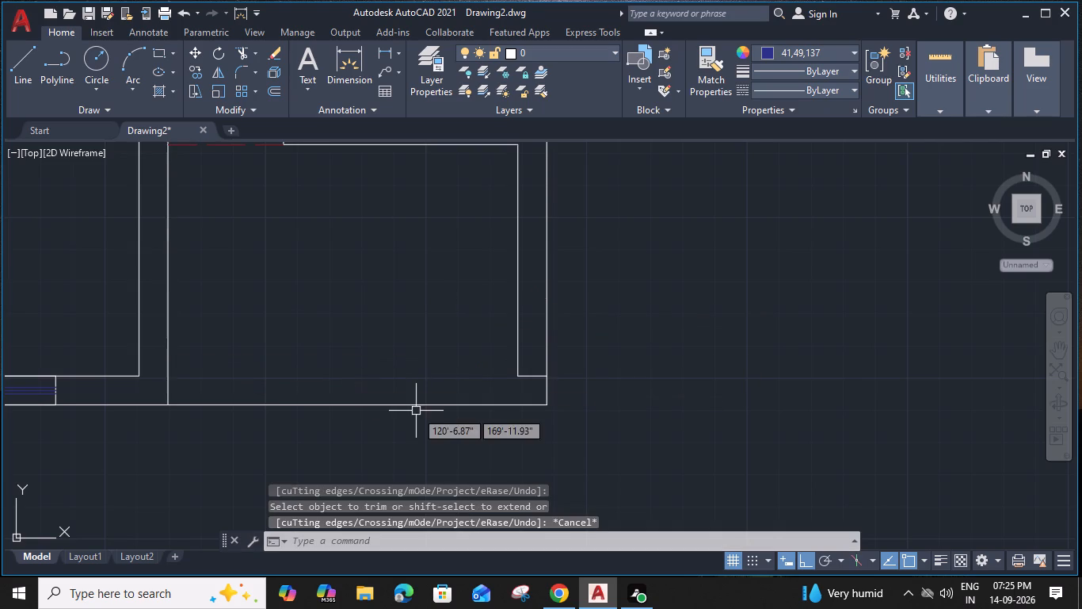
# Extend the inner east wall line to the outer south wall line and remove the leftover inner south wall stub.
pyautogui.write('ex')
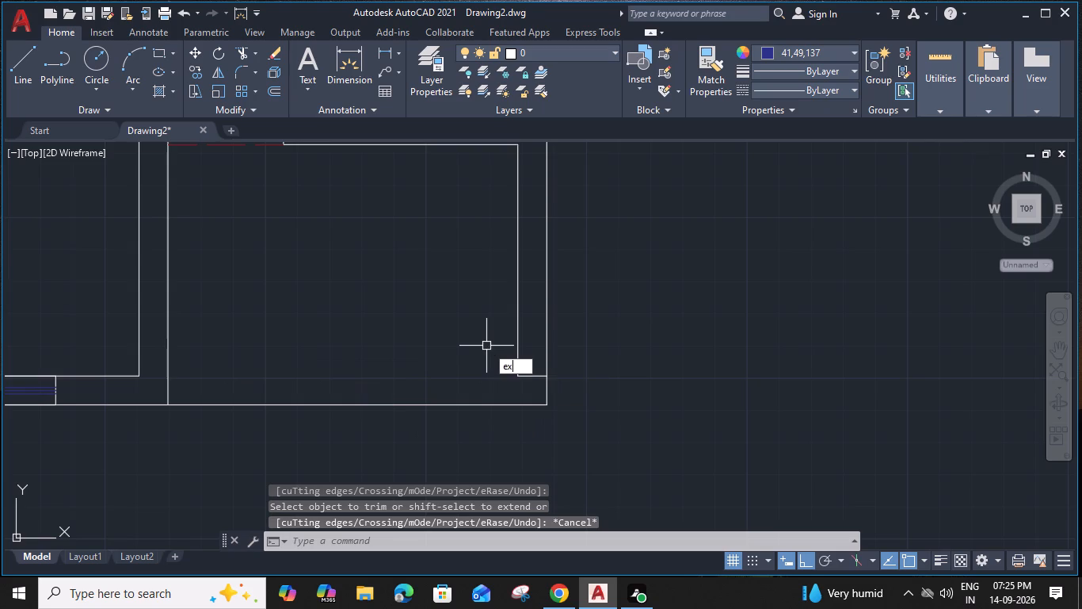
pyautogui.press('space')
pyautogui.click(516, 316)
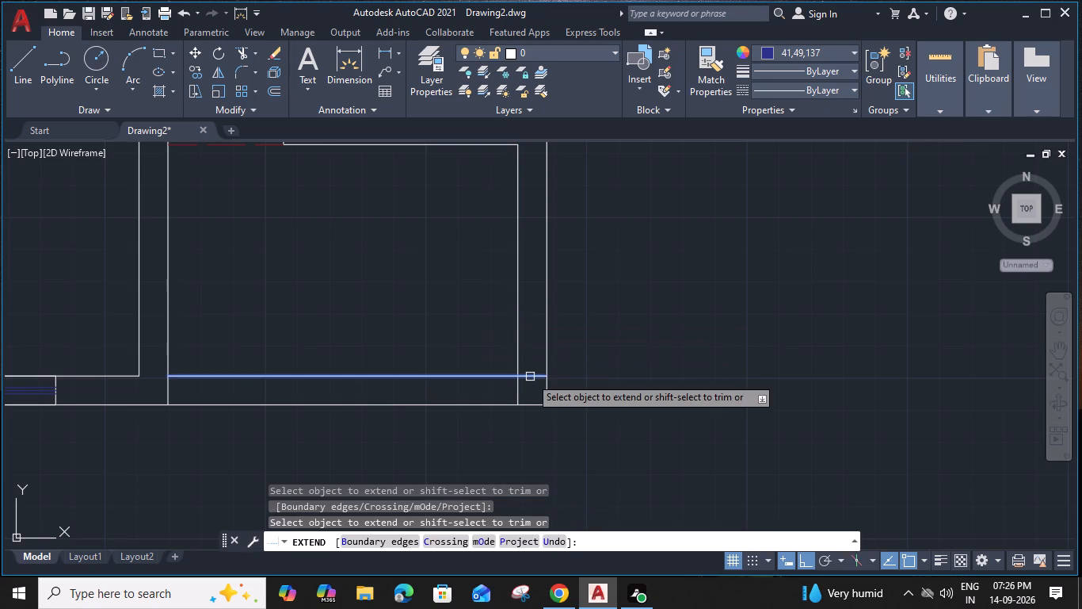
pyautogui.keyDown('shift'); pyautogui.click(530, 377); pyautogui.keyUp('shift')
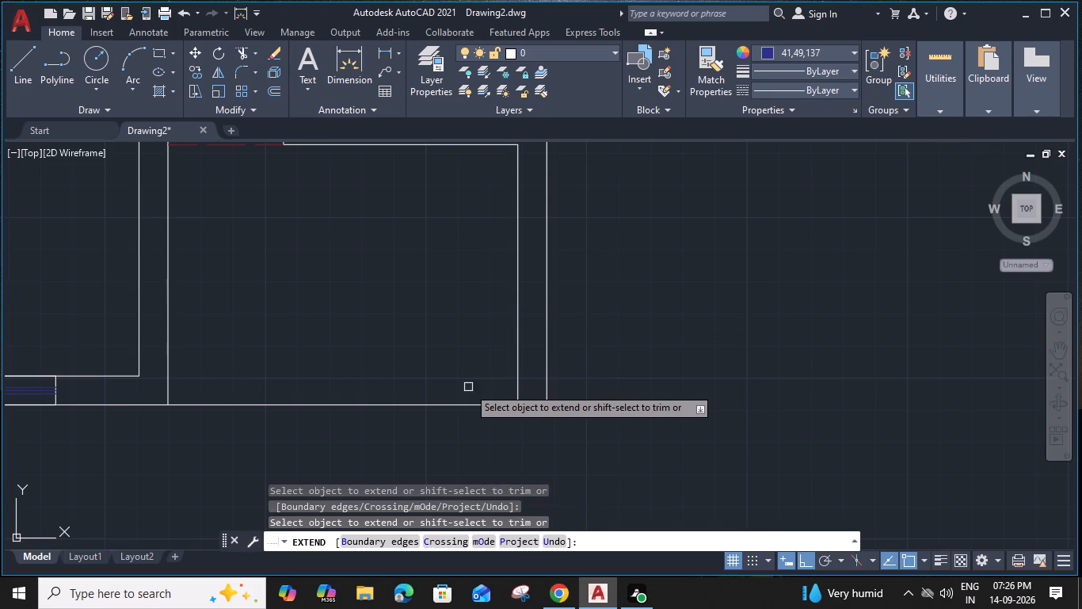
pyautogui.press('Escape')
# Offset the outer south wall line 2' to the south, outside the plan.
pyautogui.click(465, 404)
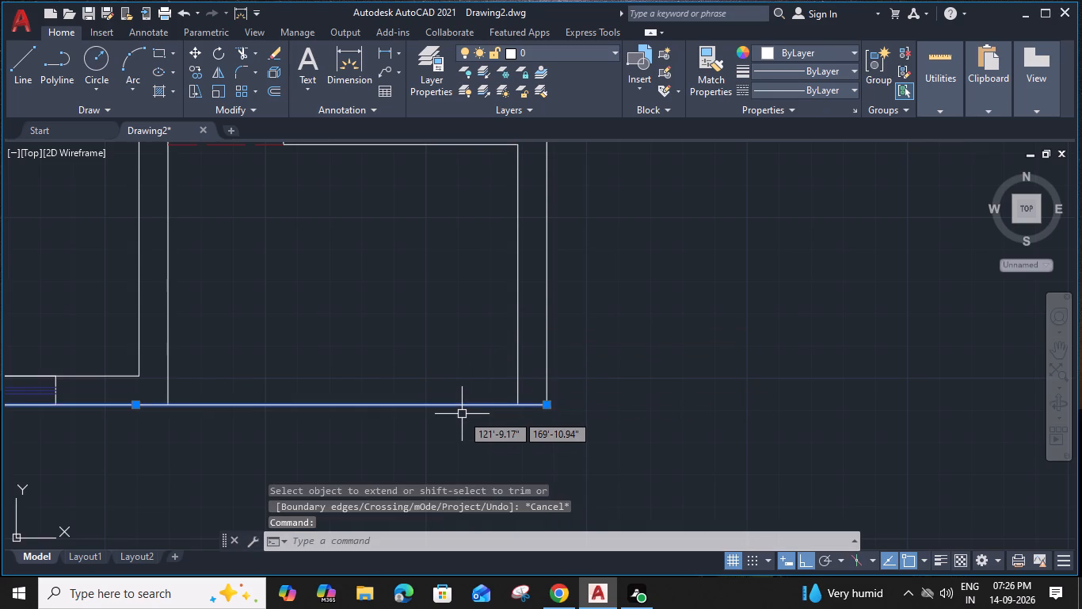
pyautogui.press('o')
pyautogui.press('Return')
pyautogui.write("2'")
pyautogui.press('Return')
pyautogui.click(462, 414)
pyautogui.press('Escape')
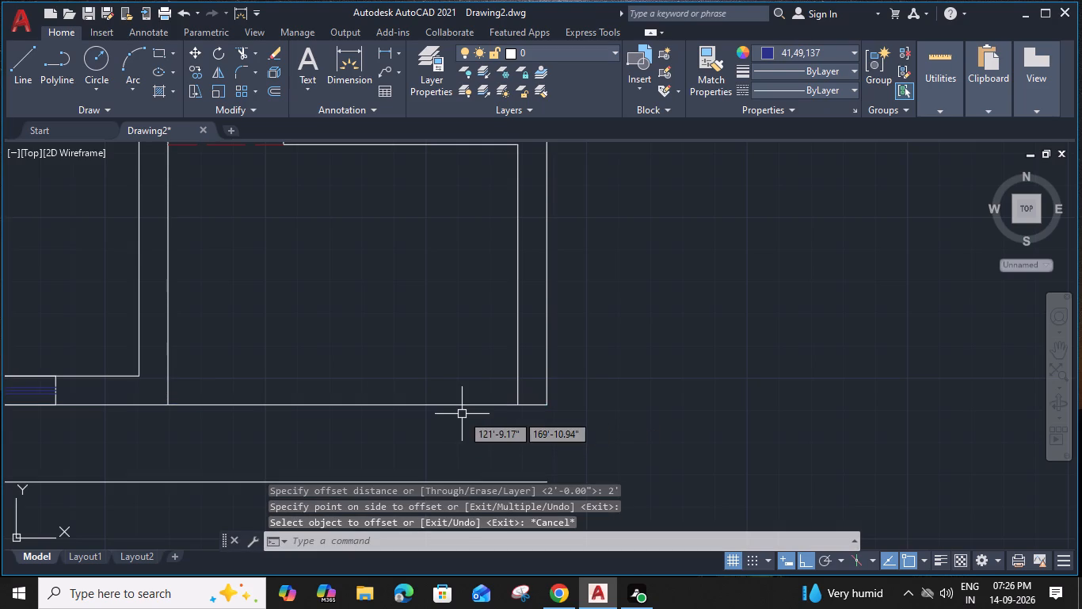
# Extend the southeast room's west wall line and both east wall lines south to the new 2' offset line.
pyautogui.write('ex')
pyautogui.press('space')
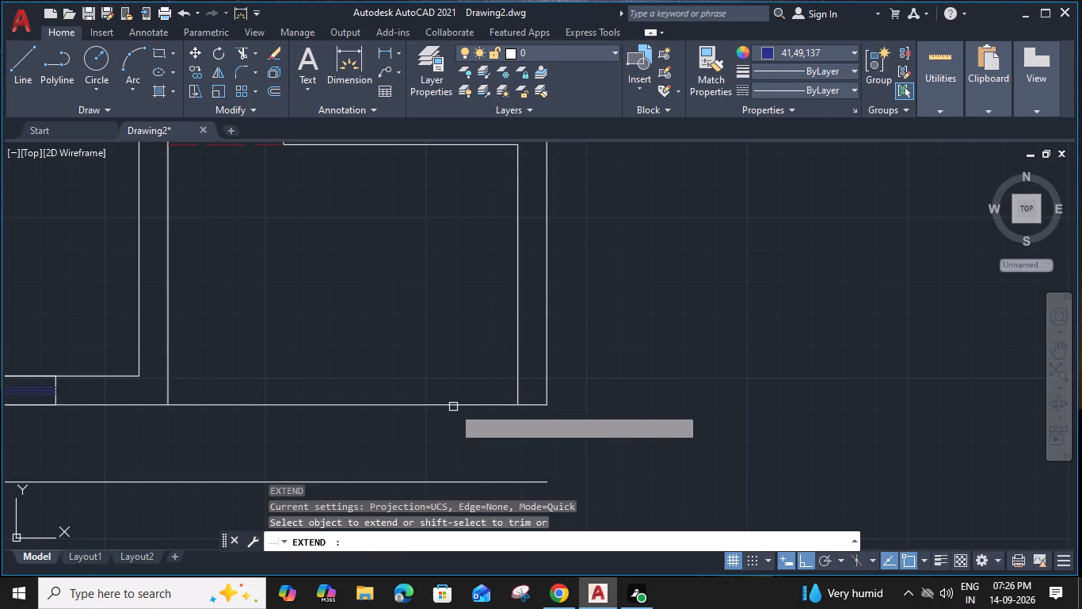
pyautogui.click(165, 343)
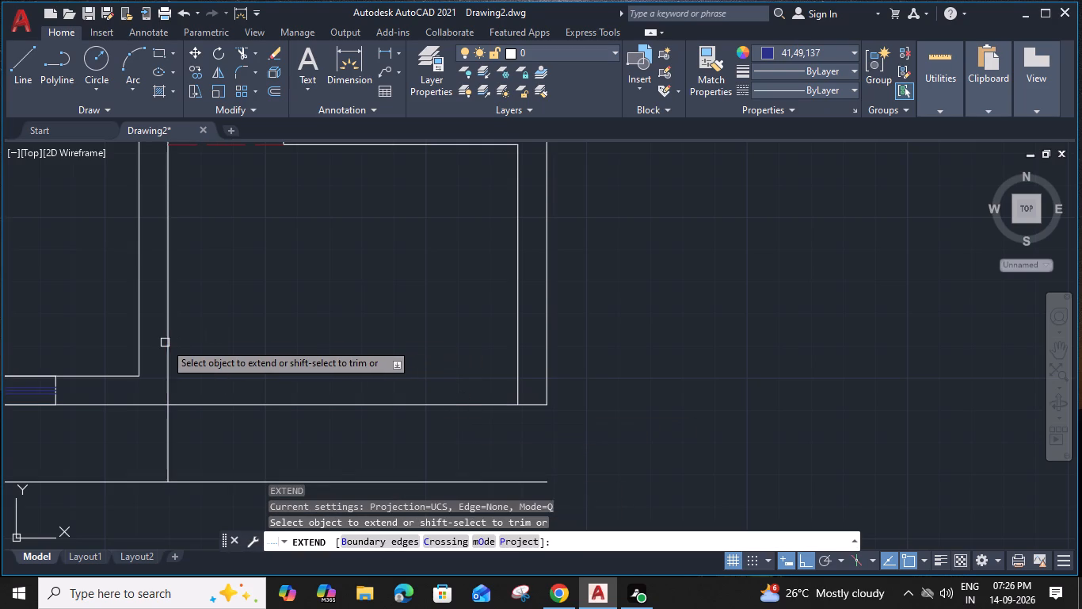
pyautogui.click(554, 343)
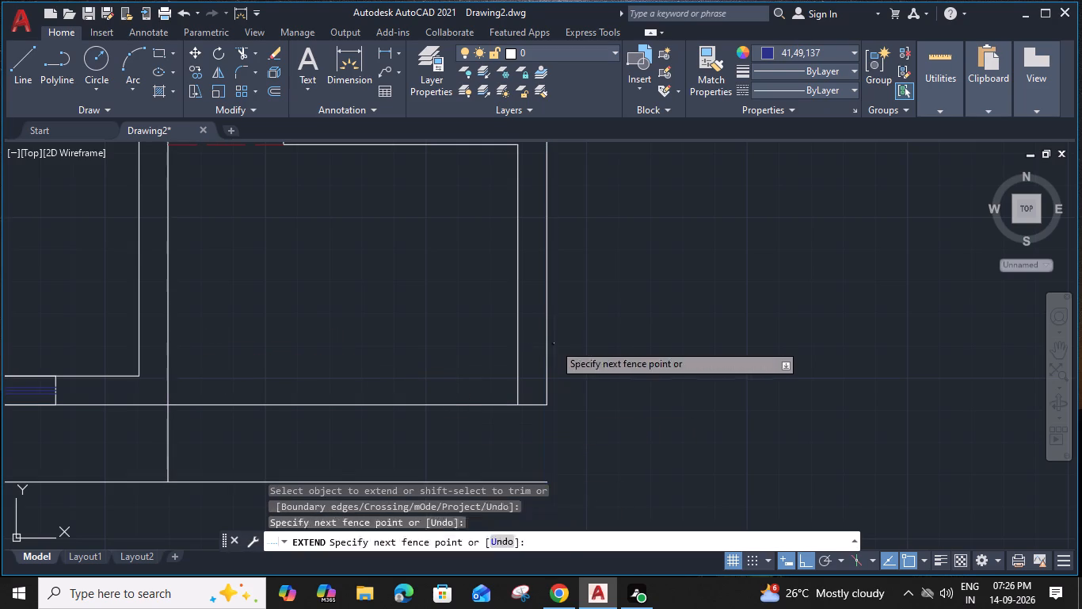
pyautogui.click(494, 351)
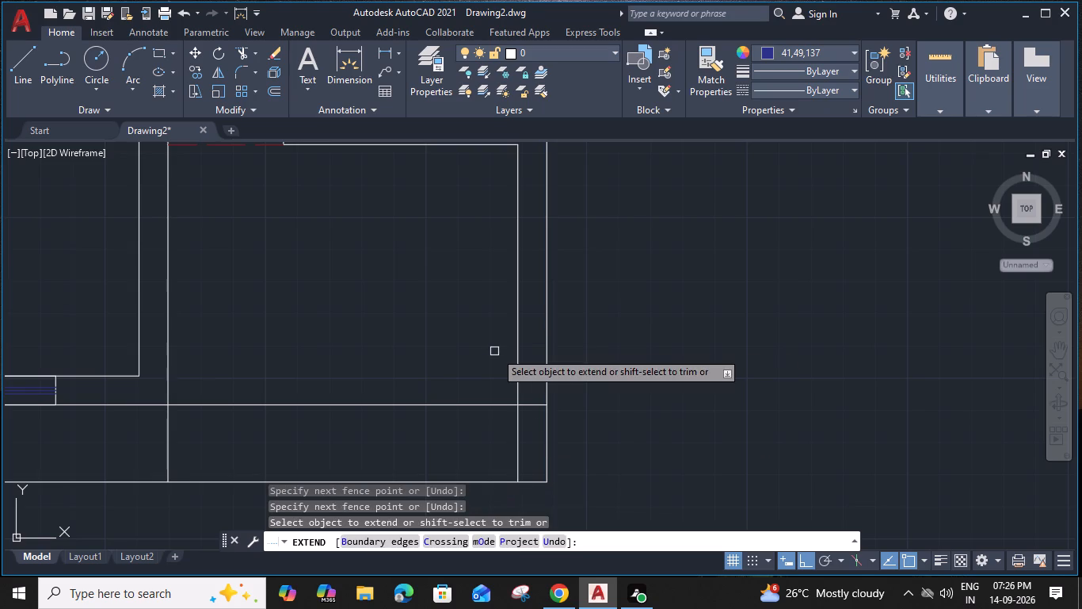
# Trim the old south wall line between the two east wall lines and the offset line's overhang west of the room.
pyautogui.keyDown('shift'); pyautogui.click(527, 405); pyautogui.keyUp('shift')
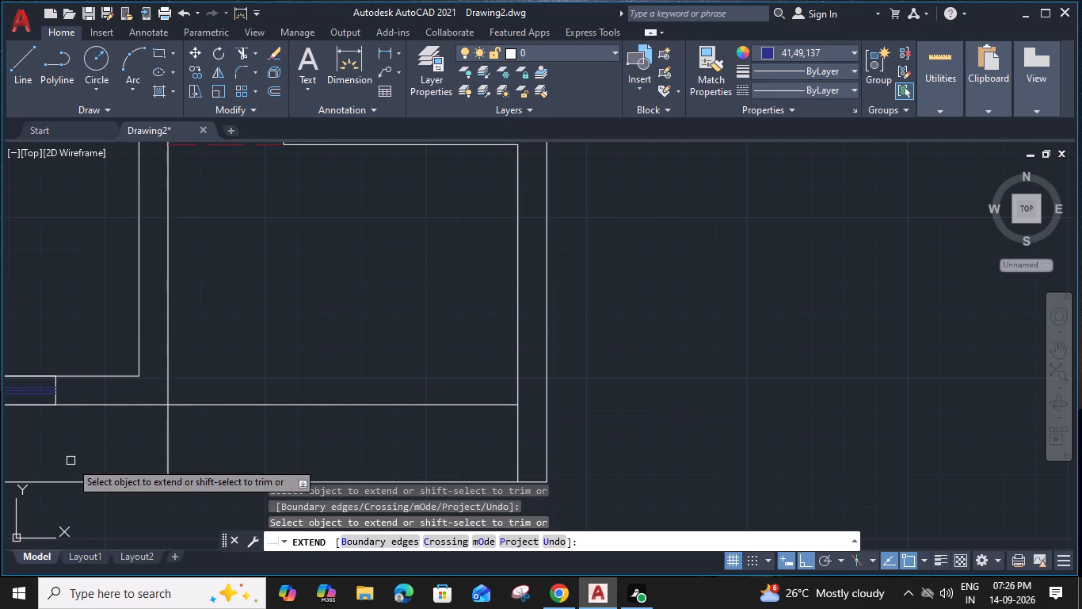
pyautogui.keyDown('shift'); pyautogui.click(76, 477); pyautogui.keyUp('shift')
pyautogui.keyDown('shift'); pyautogui.click(77, 495); pyautogui.keyUp('shift')
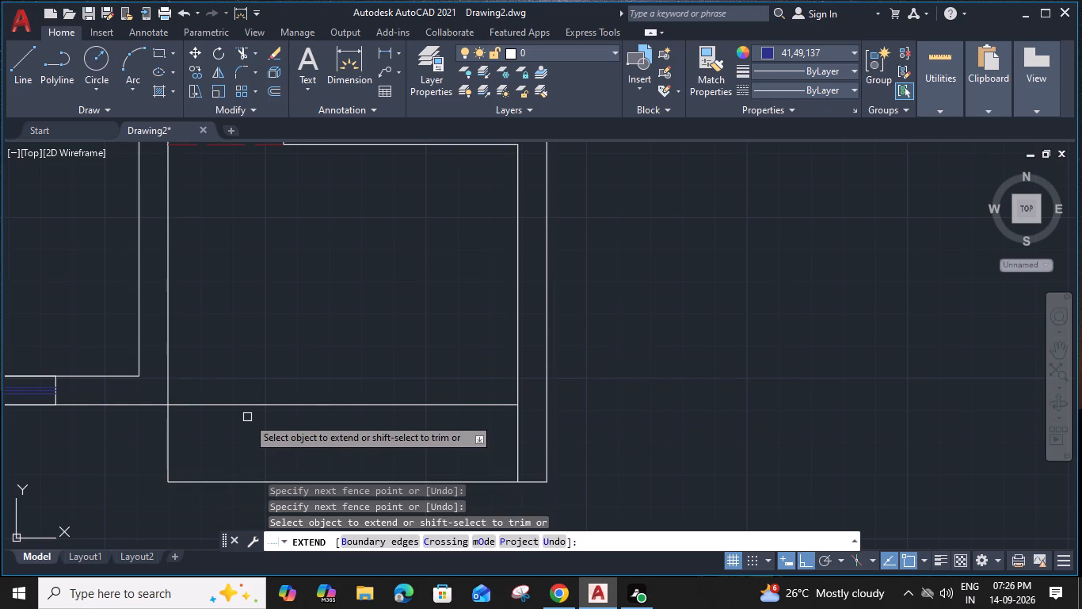
pyautogui.moveTo(247, 417); pyautogui.dragTo(256, 415, button='middle')
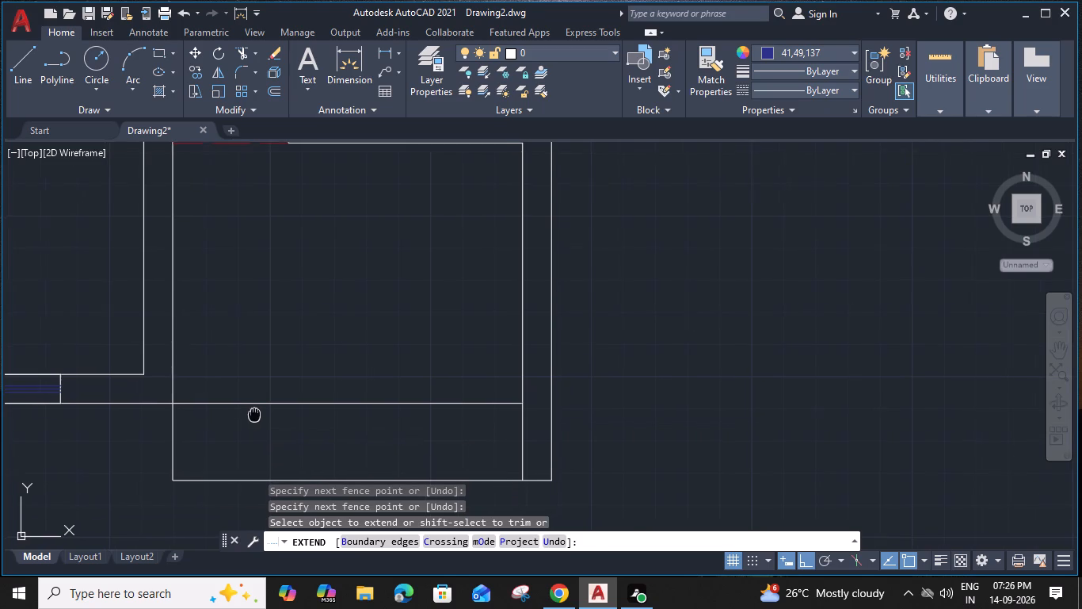
pyautogui.moveTo(256, 415); pyautogui.dragTo(266, 415, button='middle')
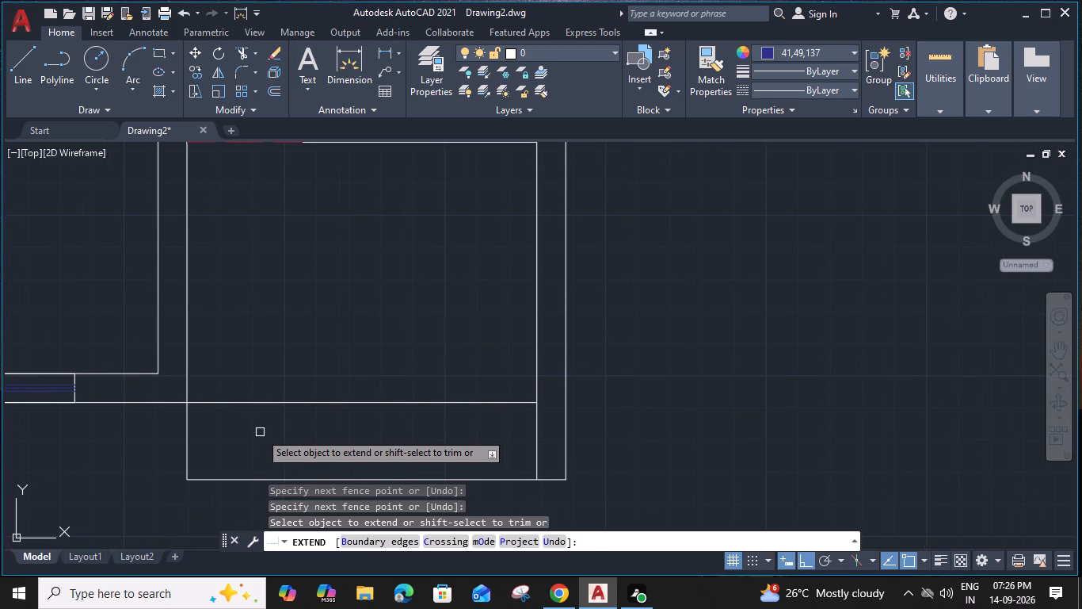
pyautogui.press('Escape')
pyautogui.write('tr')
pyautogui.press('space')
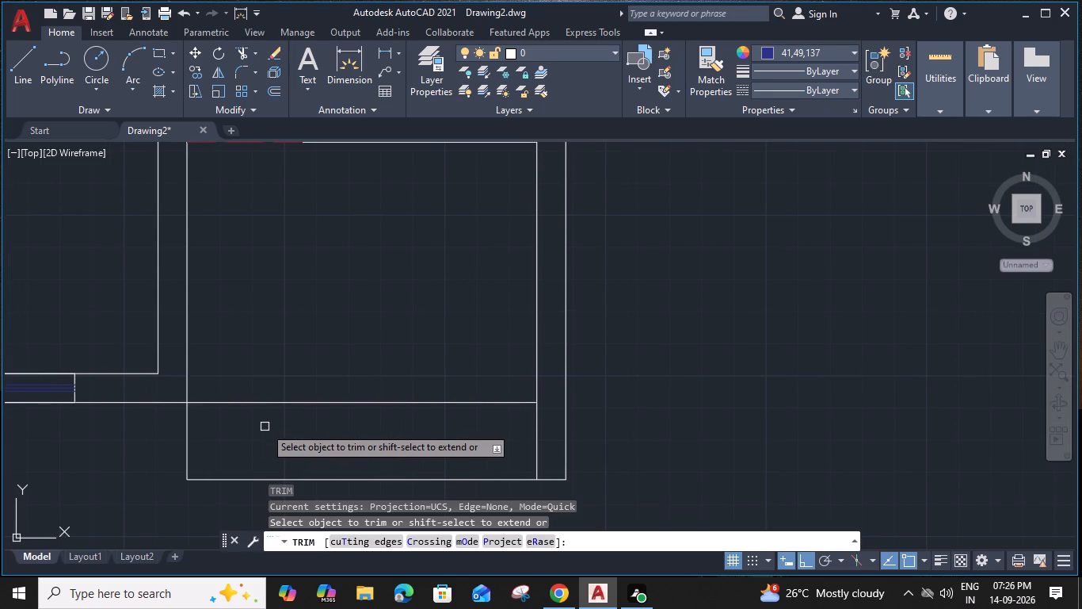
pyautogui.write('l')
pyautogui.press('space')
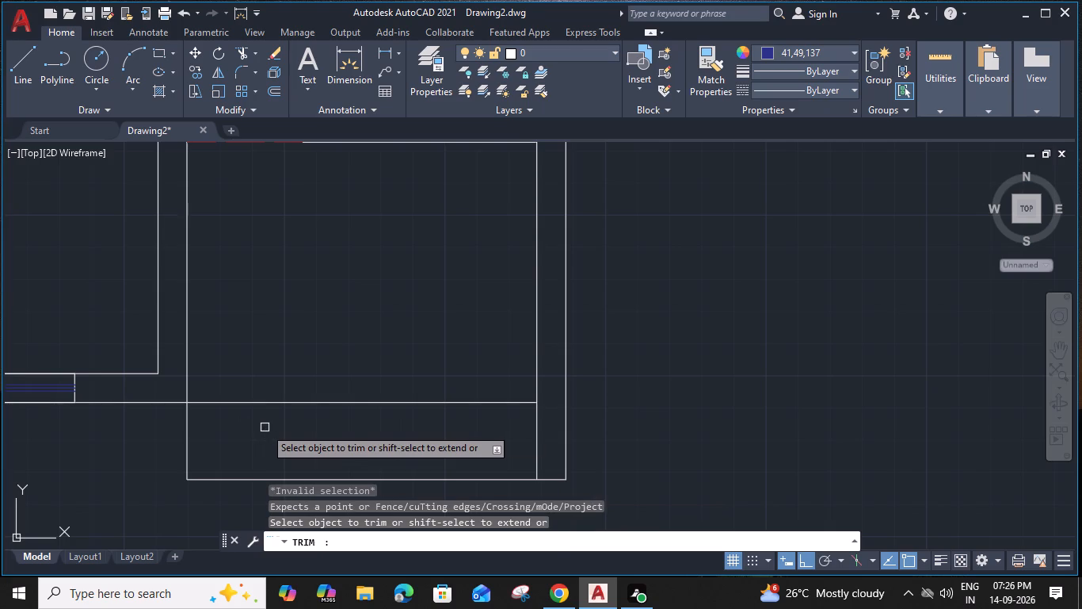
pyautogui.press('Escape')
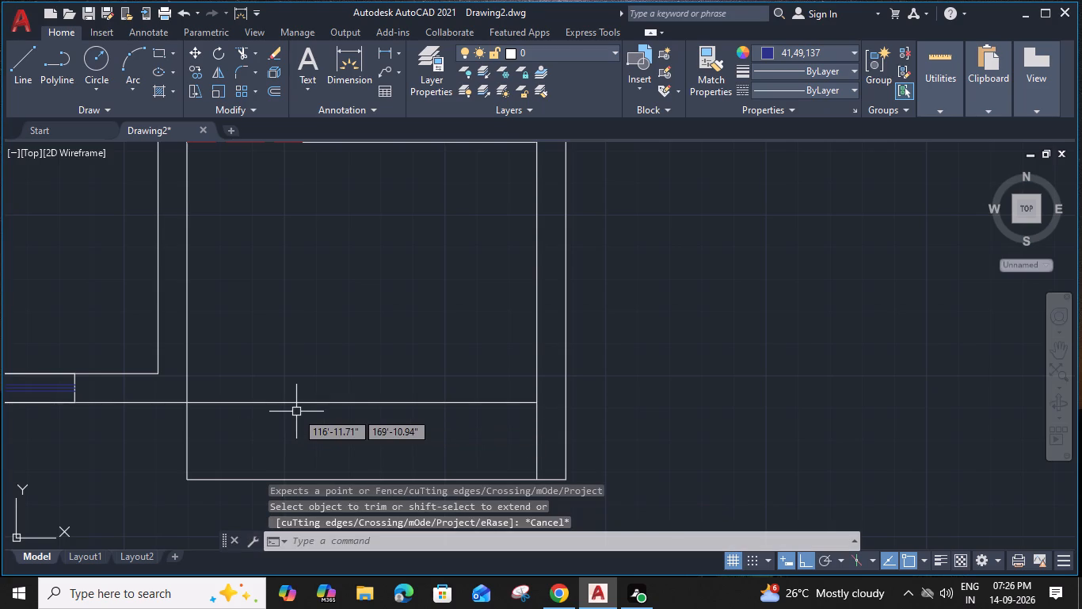
# Draw a vertical line from the old south wall line to the offset line, about a third of the way from the west wall.
pyautogui.write('l')
pyautogui.press('space')
pyautogui.click(311, 402)
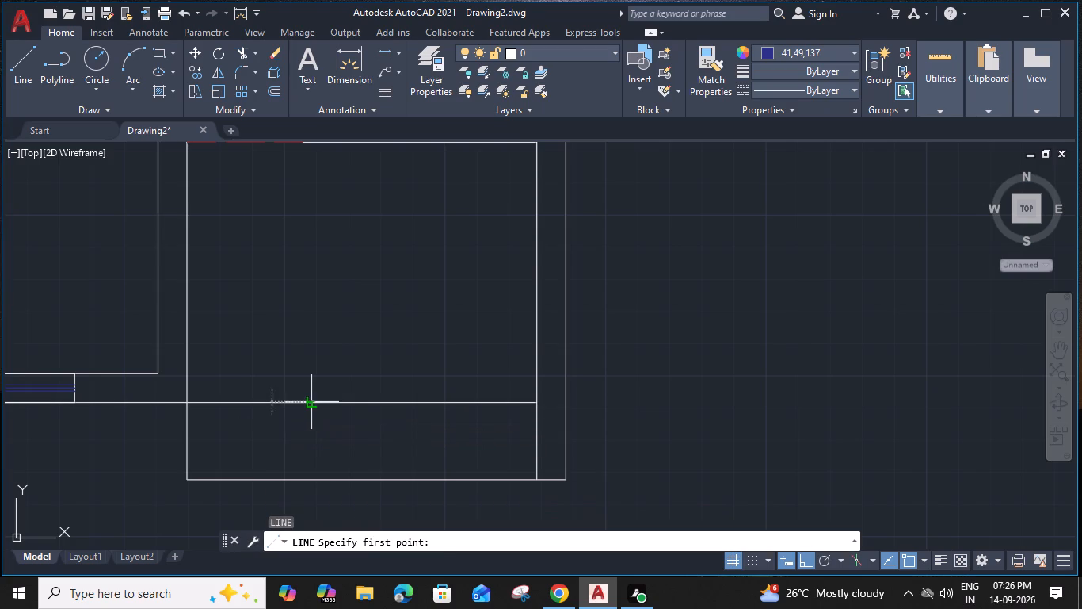
pyautogui.click(307, 480)
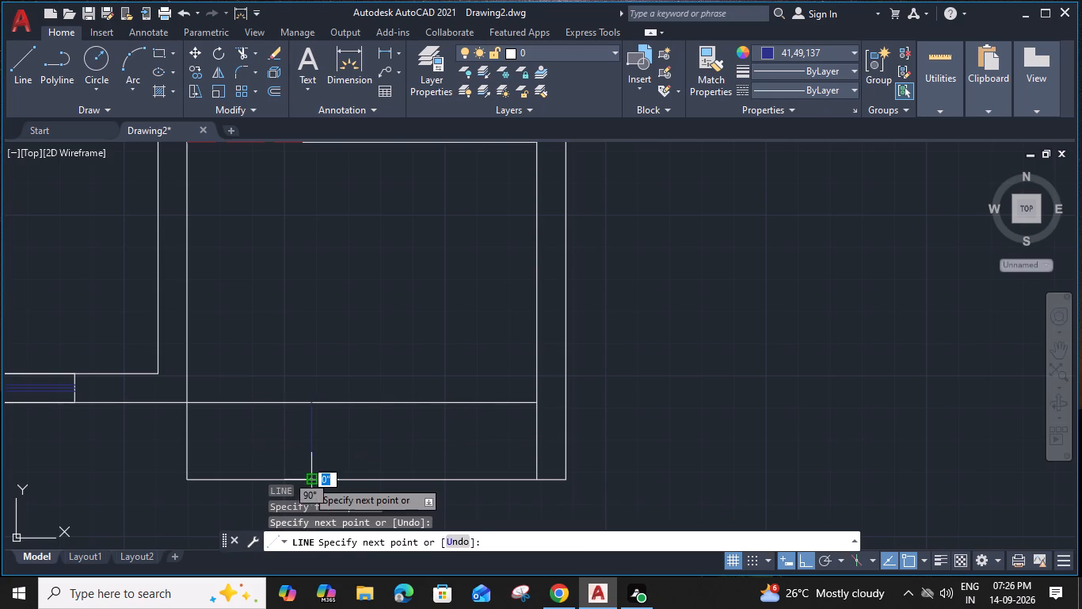
pyautogui.press('Escape')
# Change the new vertical line's colour to ByLayer.
pyautogui.click(309, 447)
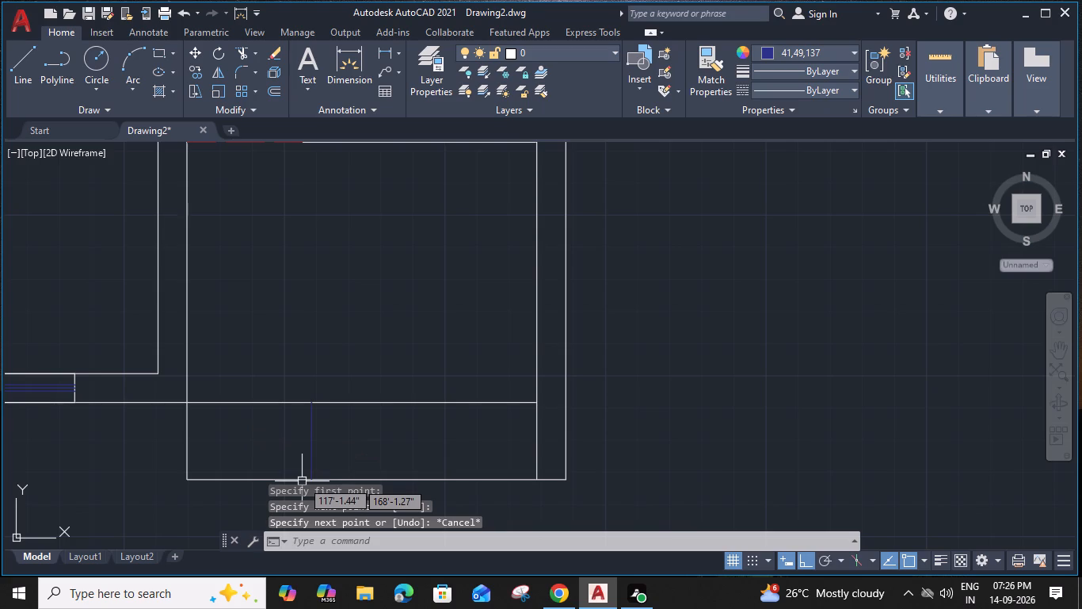
pyautogui.click(770, 47)
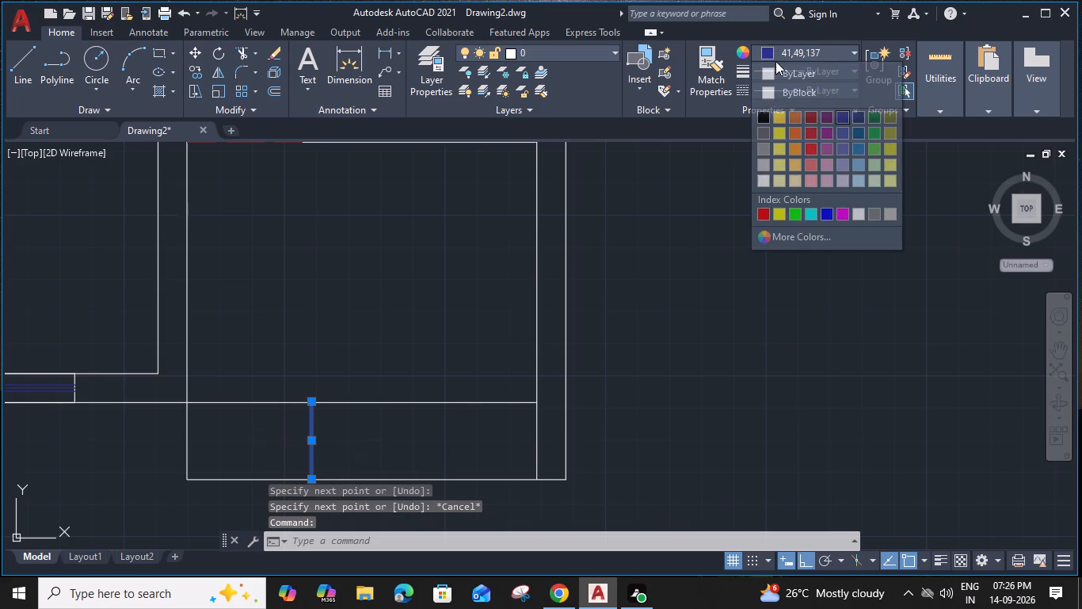
pyautogui.click(773, 73)
pyautogui.press('Escape')
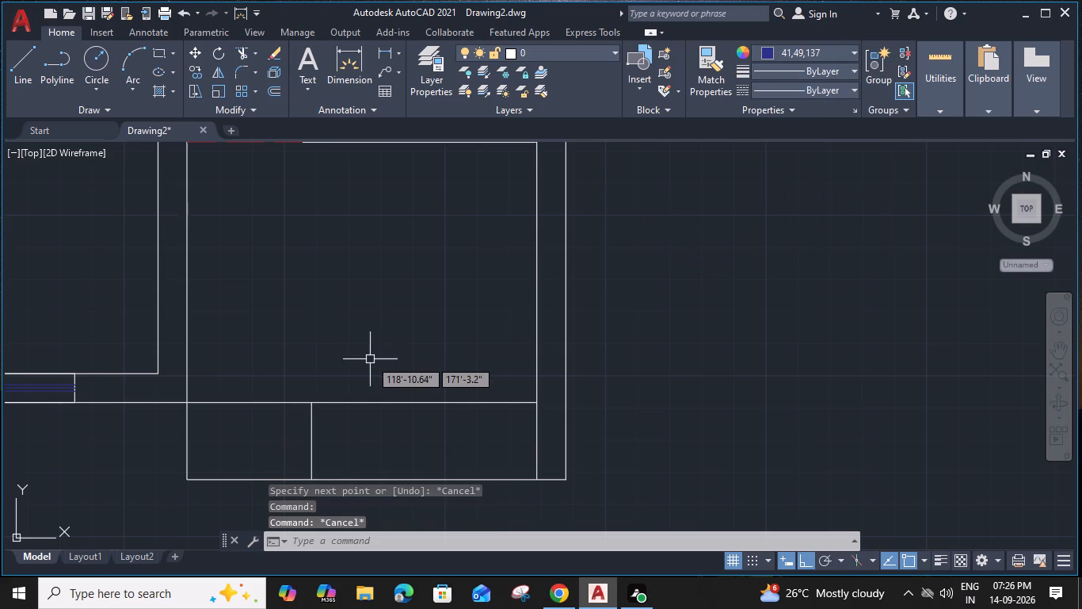
# Trim the old south wall line between the room's west wall and the new vertical line.
pyautogui.moveTo(370, 359); pyautogui.dragTo(421, 336, button='middle')
pyautogui.write('tr')
pyautogui.press('space')
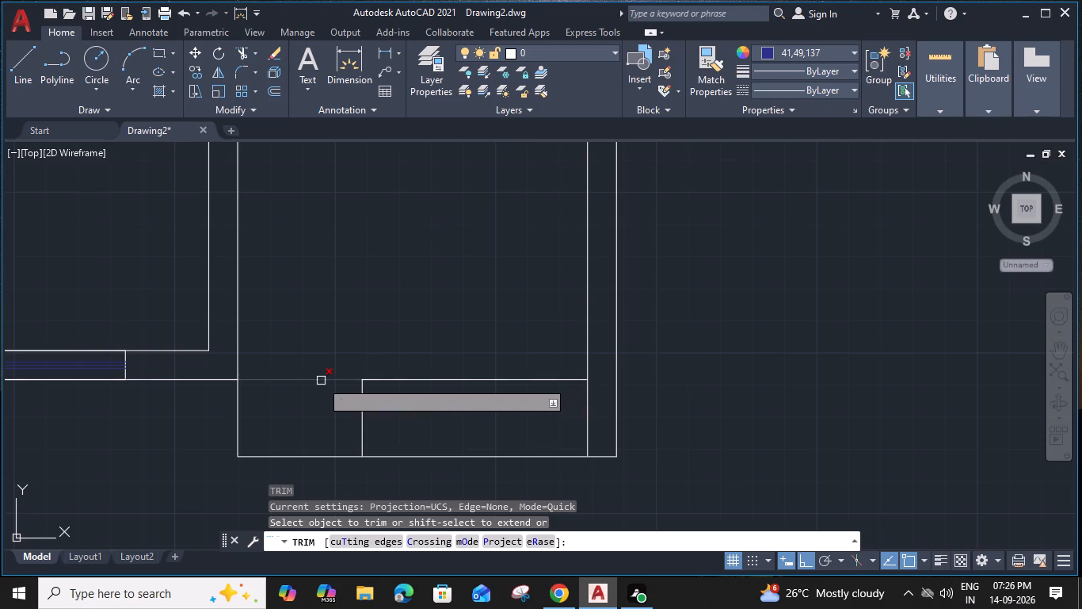
pyautogui.click(321, 381)
pyautogui.press('Escape')
# Extend the southern face line of the wall below the staircase to the outer east wall line.
pyautogui.moveTo(375, 432); pyautogui.dragTo(374, 432, button='middle')
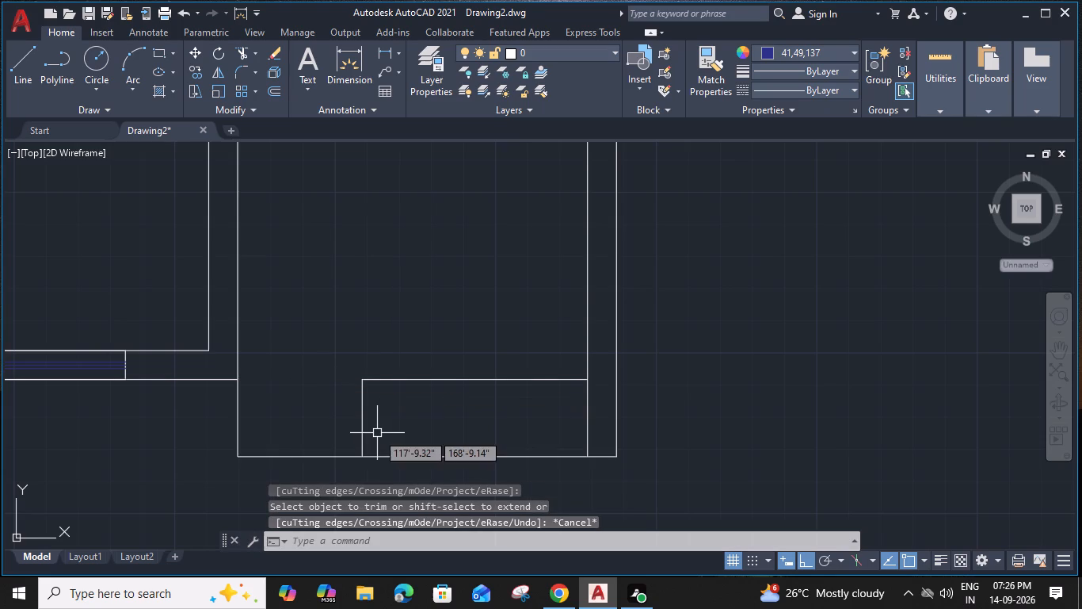
pyautogui.moveTo(374, 432); pyautogui.dragTo(356, 423, button='middle')
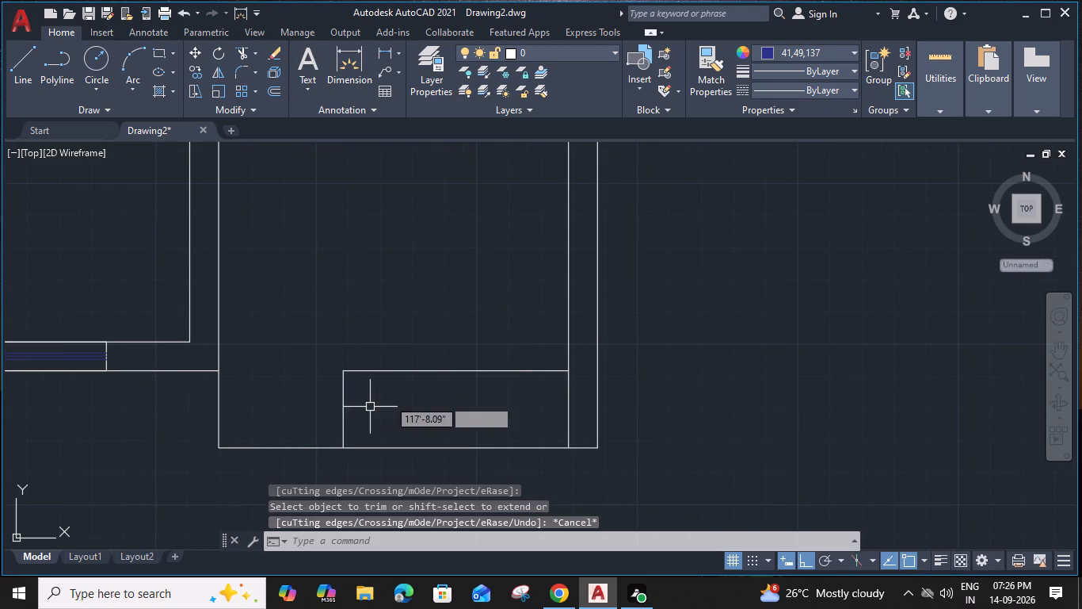
pyautogui.moveTo(436, 382); pyautogui.dragTo(436, 424, button='middle')
pyautogui.scroll(-1, 433, 374)
pyautogui.moveTo(433, 374); pyautogui.dragTo(436, 439, button='middle')
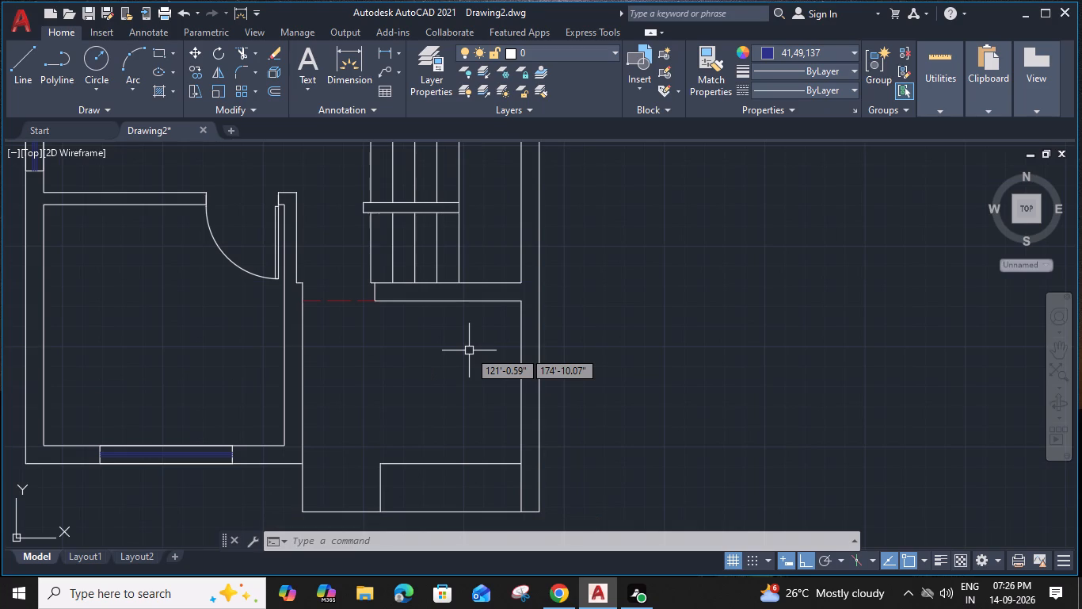
pyautogui.write('ex')
pyautogui.press('space')
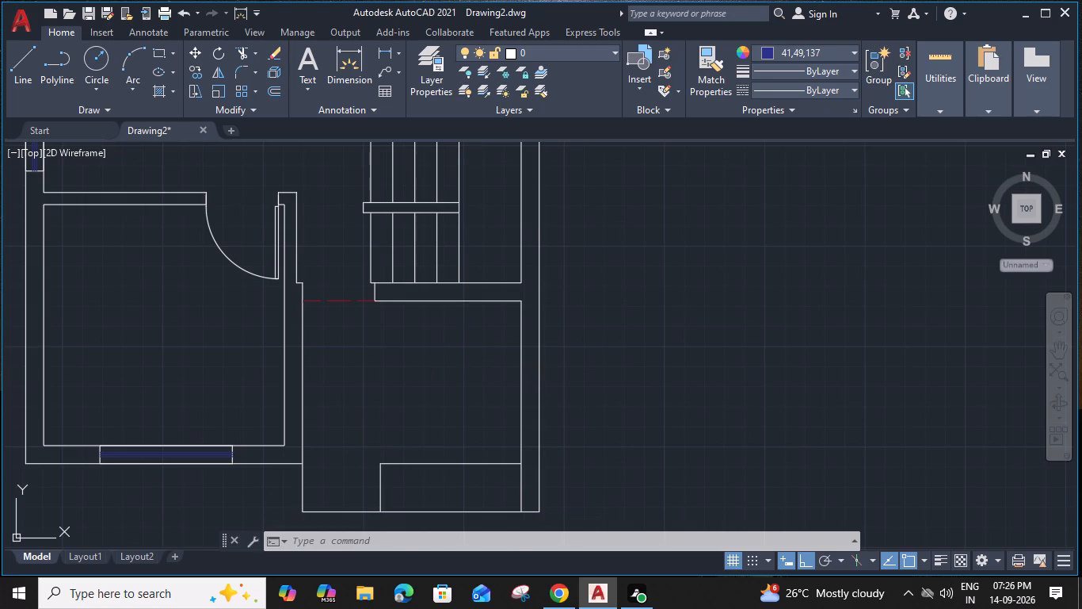
pyautogui.click(478, 297)
pyautogui.press('Escape')
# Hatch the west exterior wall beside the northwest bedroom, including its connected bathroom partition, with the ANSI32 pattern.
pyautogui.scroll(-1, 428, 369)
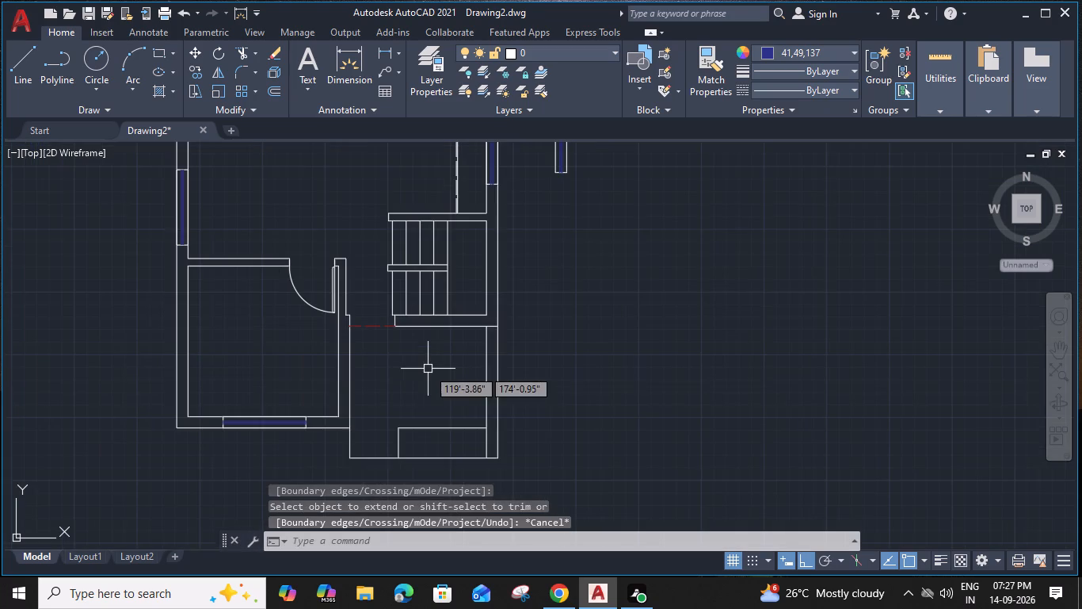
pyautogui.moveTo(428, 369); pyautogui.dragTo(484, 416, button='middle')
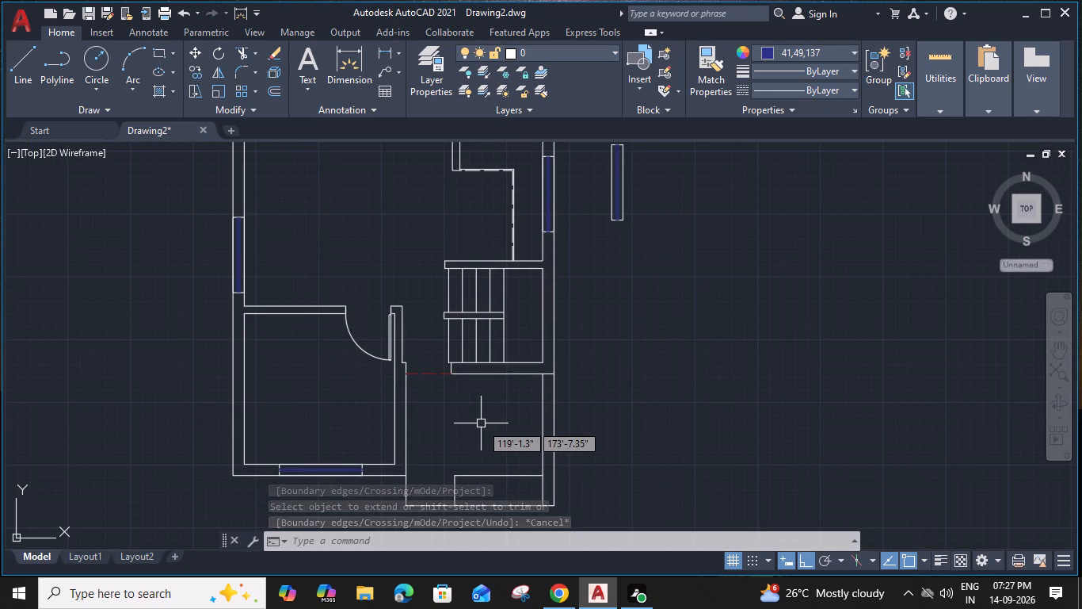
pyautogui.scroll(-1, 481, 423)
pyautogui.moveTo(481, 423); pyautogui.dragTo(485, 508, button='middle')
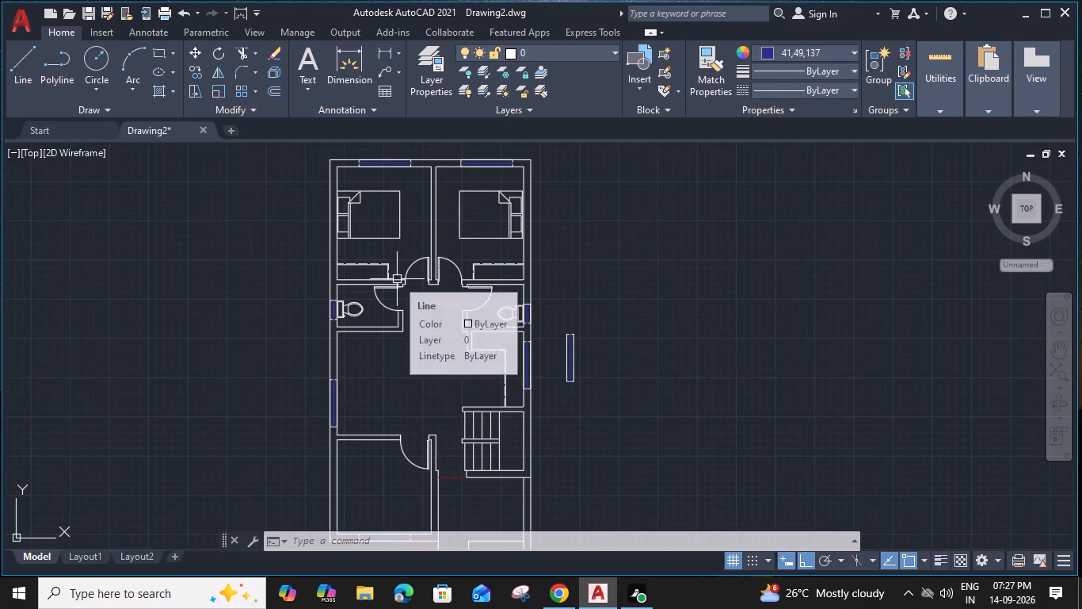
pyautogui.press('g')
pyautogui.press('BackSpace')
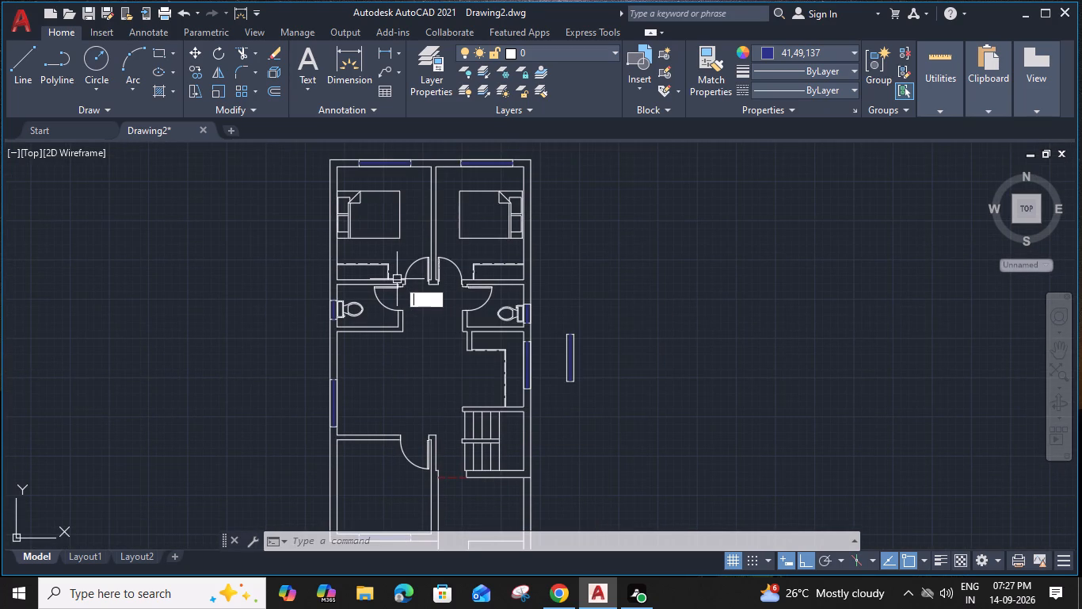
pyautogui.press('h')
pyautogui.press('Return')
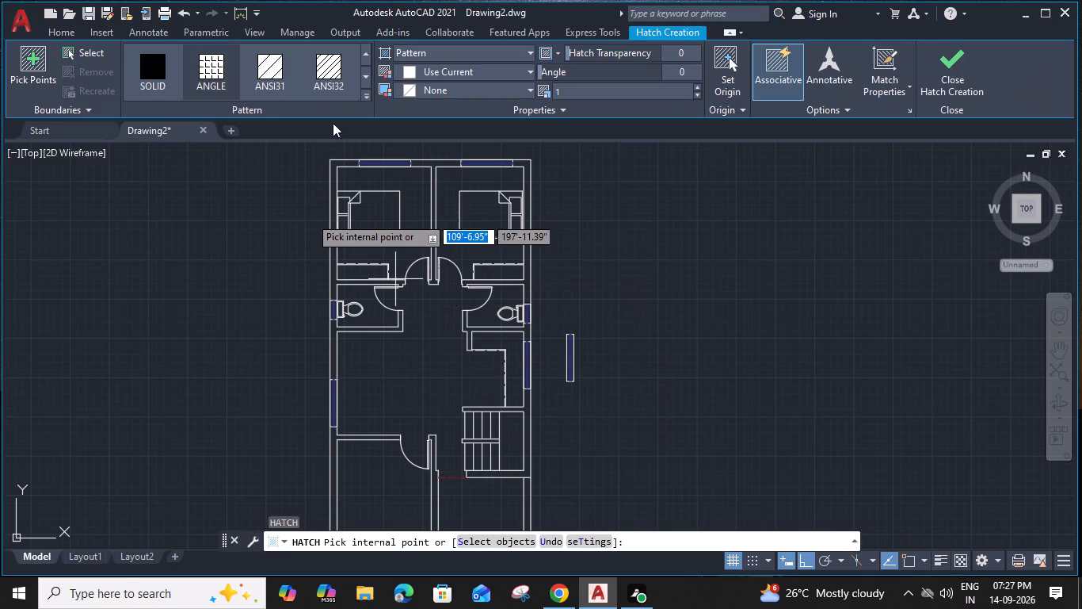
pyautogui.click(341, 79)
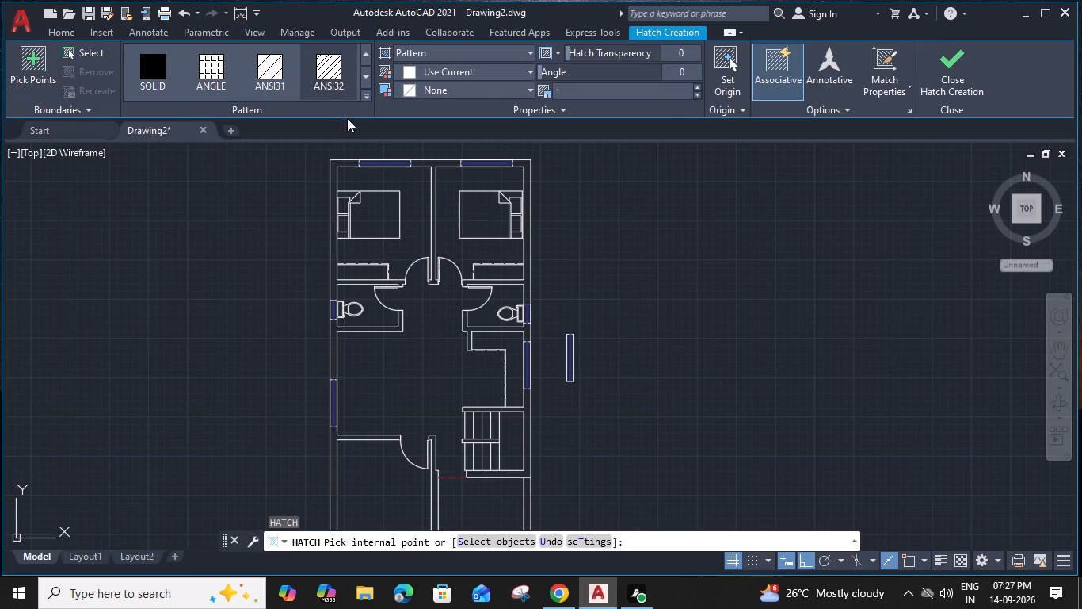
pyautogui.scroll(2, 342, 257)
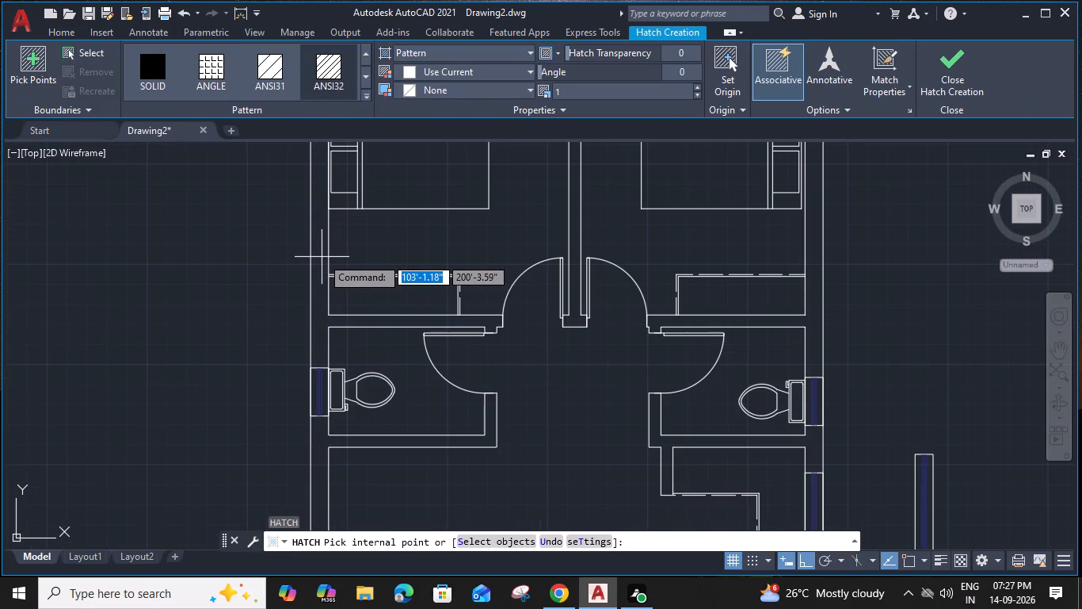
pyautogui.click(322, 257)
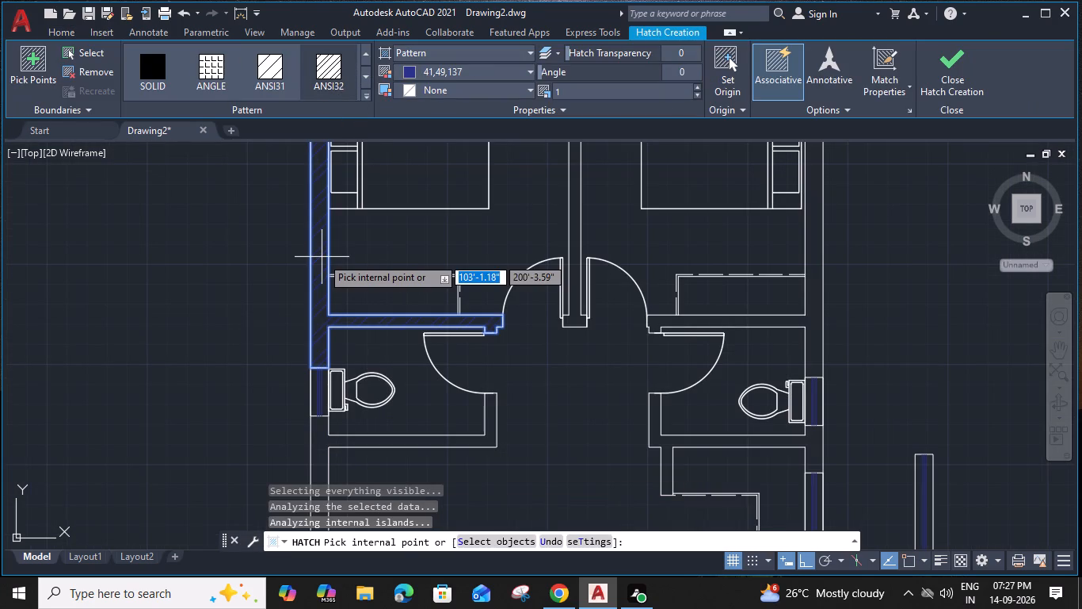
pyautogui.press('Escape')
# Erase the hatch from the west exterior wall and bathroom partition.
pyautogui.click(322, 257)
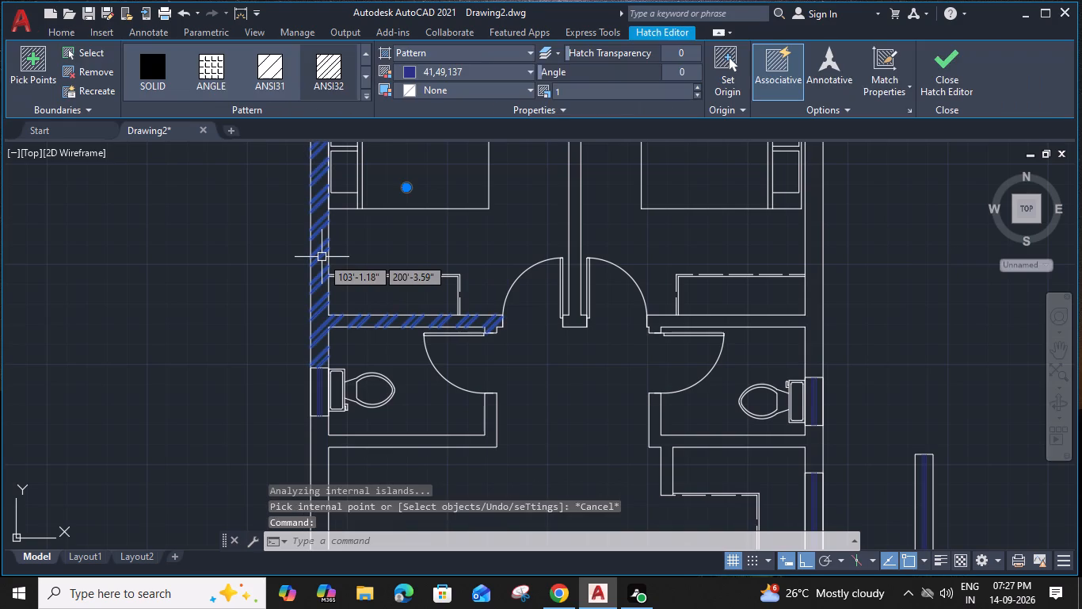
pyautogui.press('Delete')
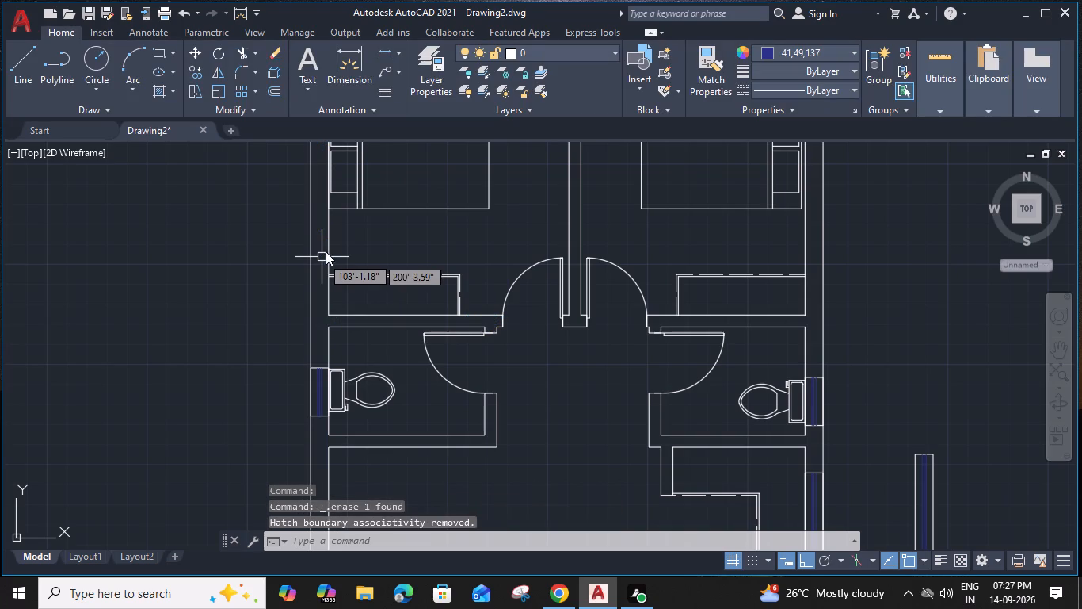
# Set the current object colour to ByLayer.
pyautogui.click(829, 52)
pyautogui.click(826, 70)
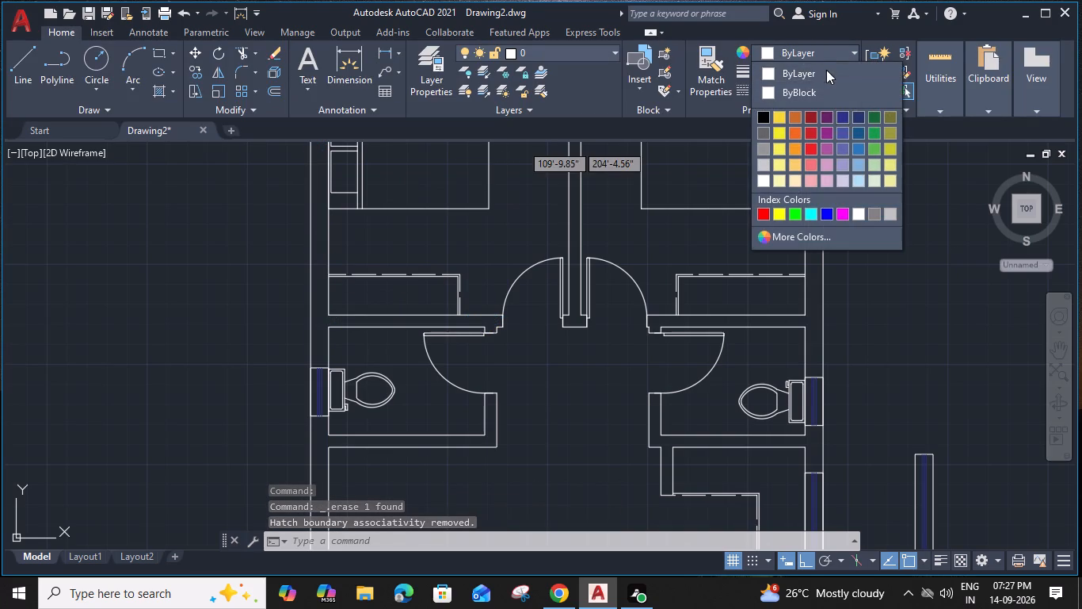
# Hatch the northwest bedroom's west exterior wall and connected bathroom partition again with the ANSI32 pattern.
pyautogui.write('h')
pyautogui.press('space')
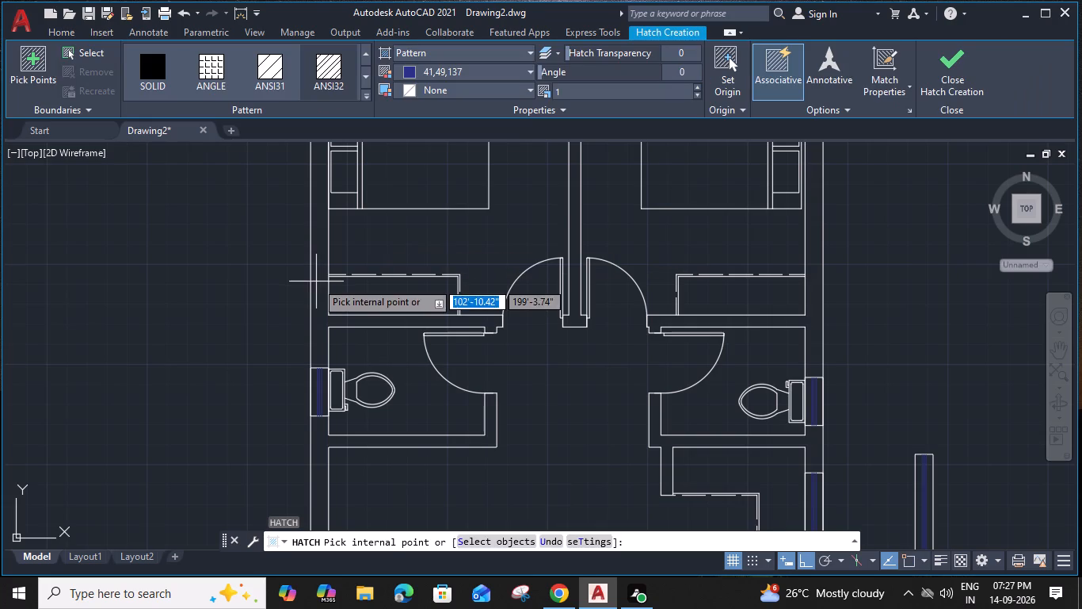
pyautogui.click(316, 282)
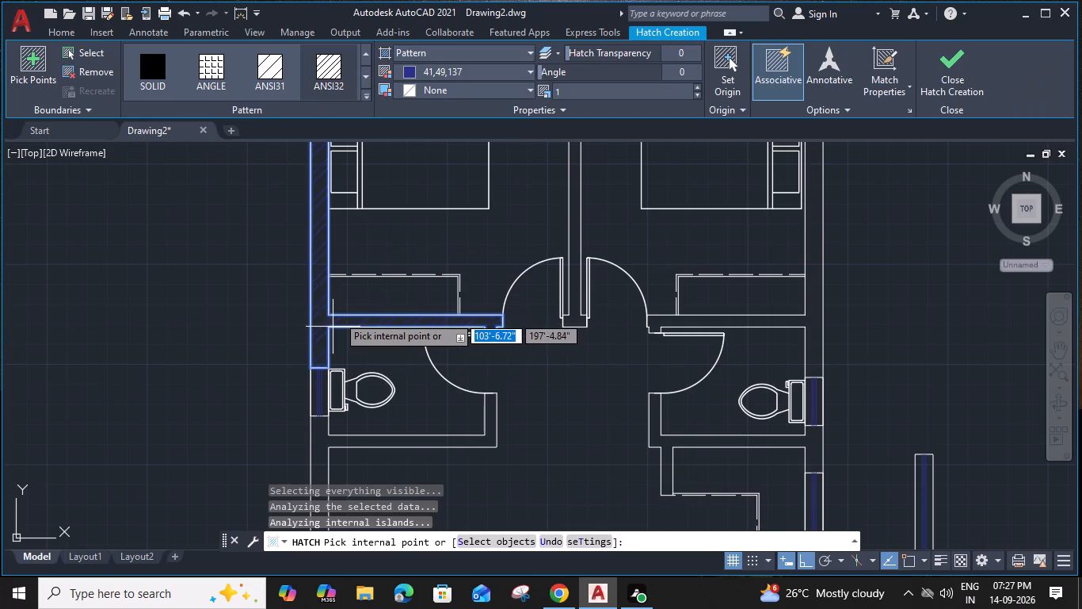
pyautogui.press('Escape')
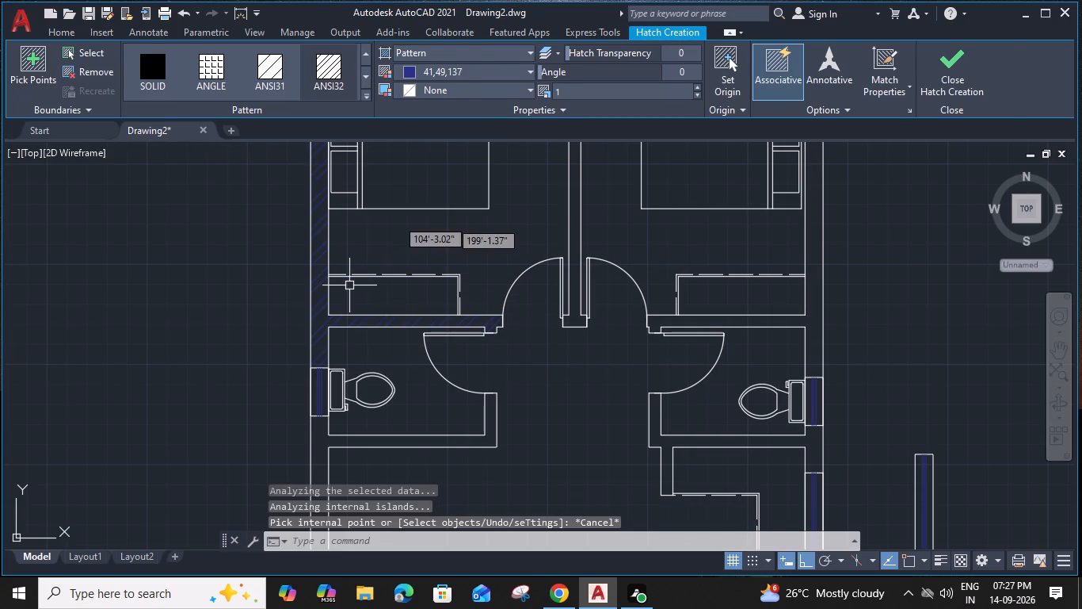
# Erase the blue hatch from the northwest bedroom's west exterior wall and connected bathroom partition.
pyautogui.click(320, 281)
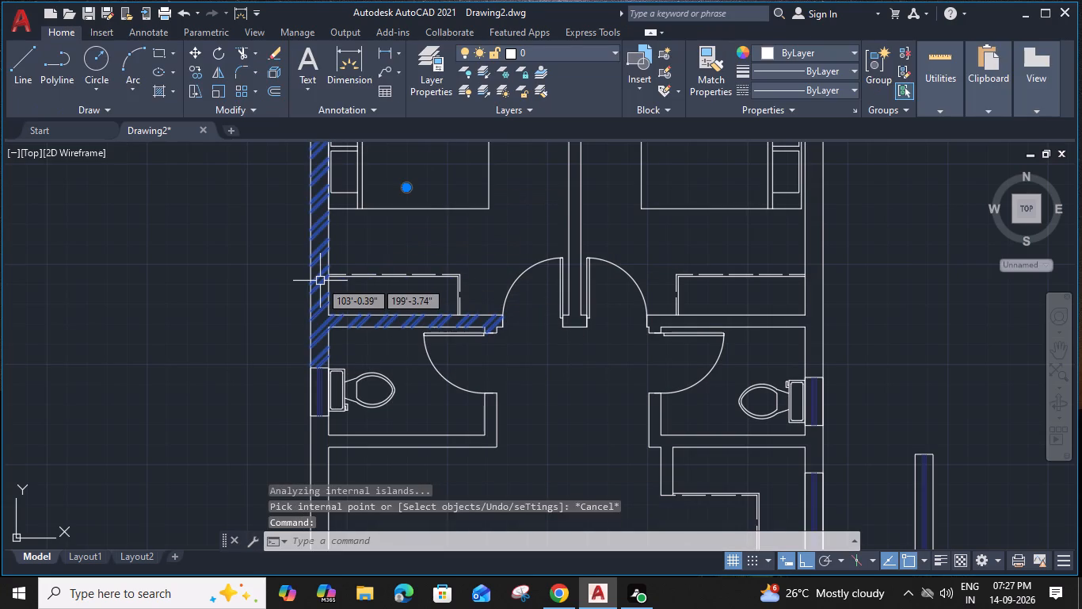
pyautogui.press('Delete')
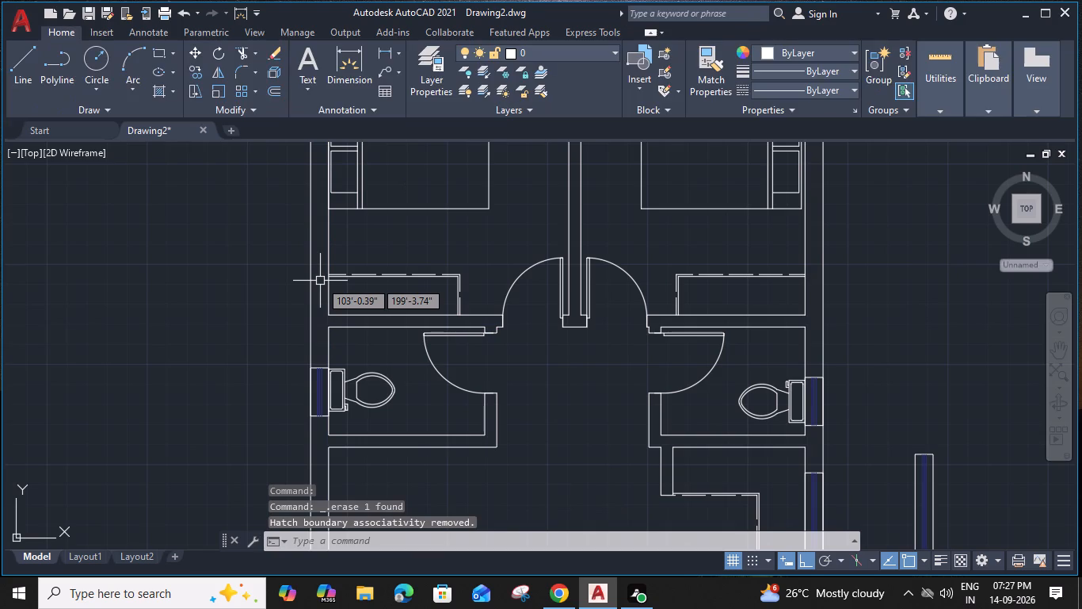
# Hatch the west exterior wall segments above and below the bathroom window, including the west bathroom partitions, with ANSI32 in ByLayer colour.
pyautogui.write('h')
pyautogui.press('space')
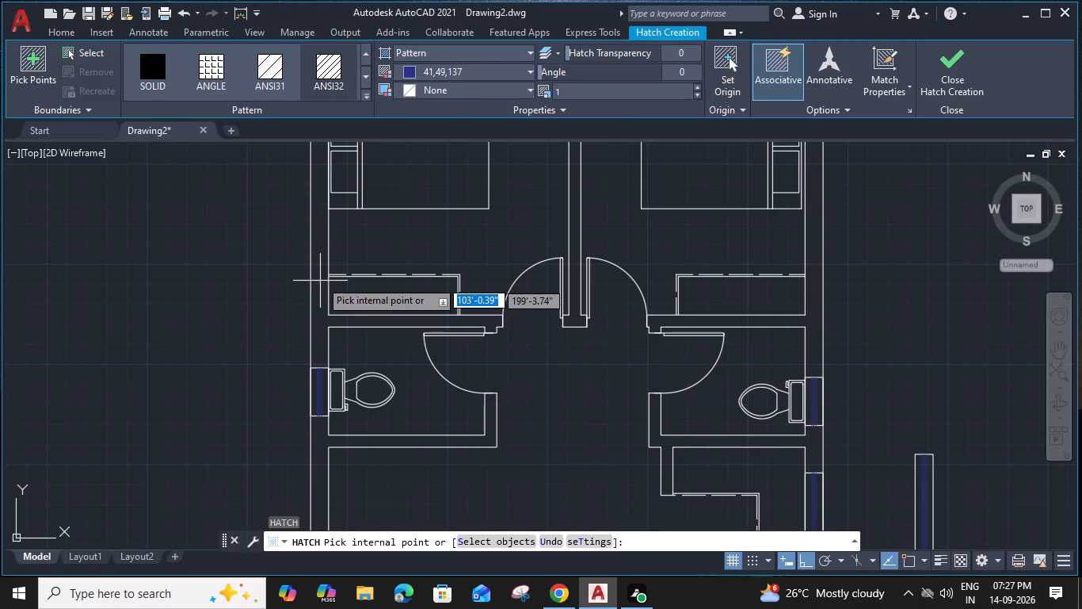
pyautogui.click(478, 67)
pyautogui.click(473, 99)
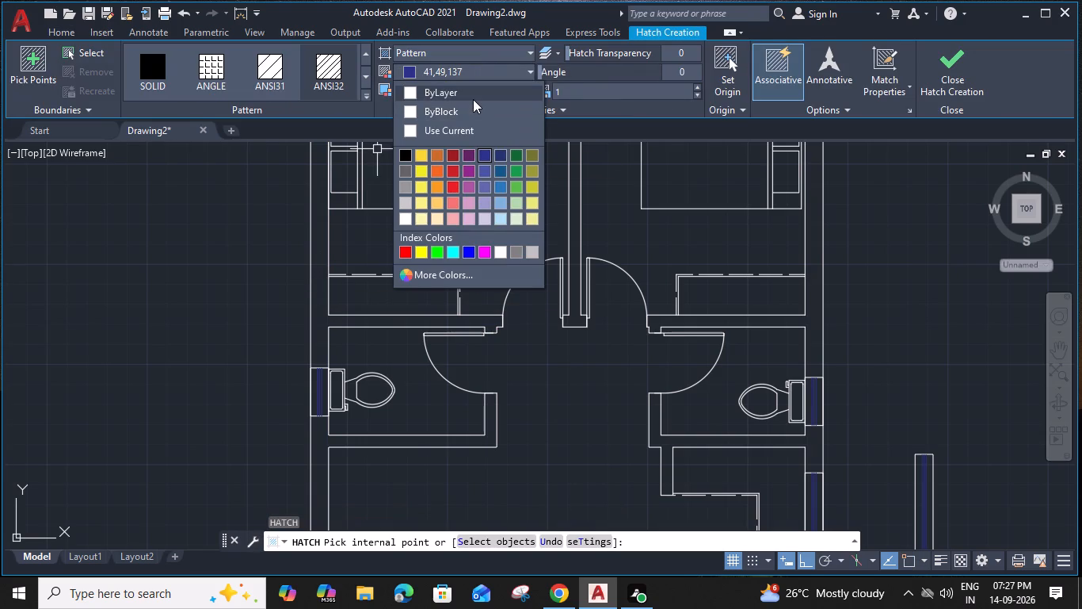
pyautogui.click(314, 228)
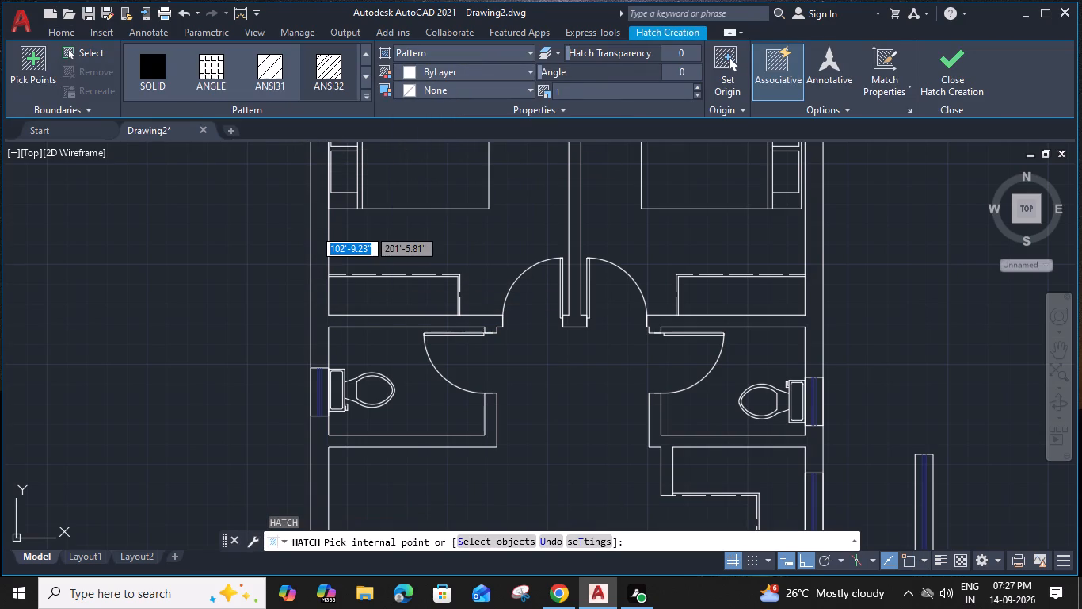
pyautogui.moveTo(329, 349); pyautogui.dragTo(359, 227, button='middle')
pyautogui.click(350, 322)
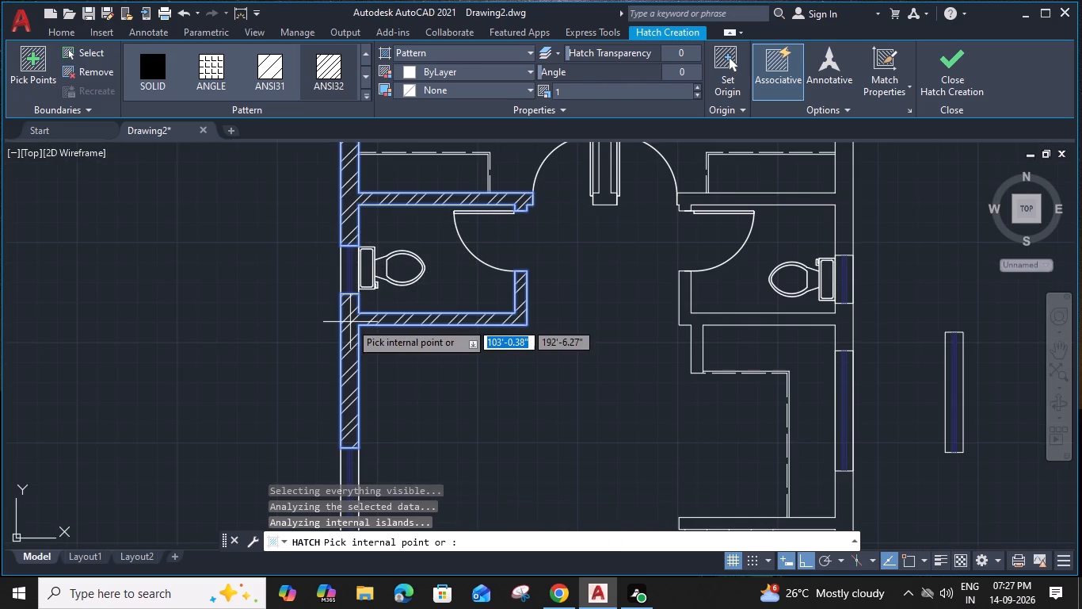
# Add the same hatch to the east exterior wall segments, the partition between the bedrooms, the east bathroom walls and the staircase walls.
pyautogui.scroll(-1, 395, 358)
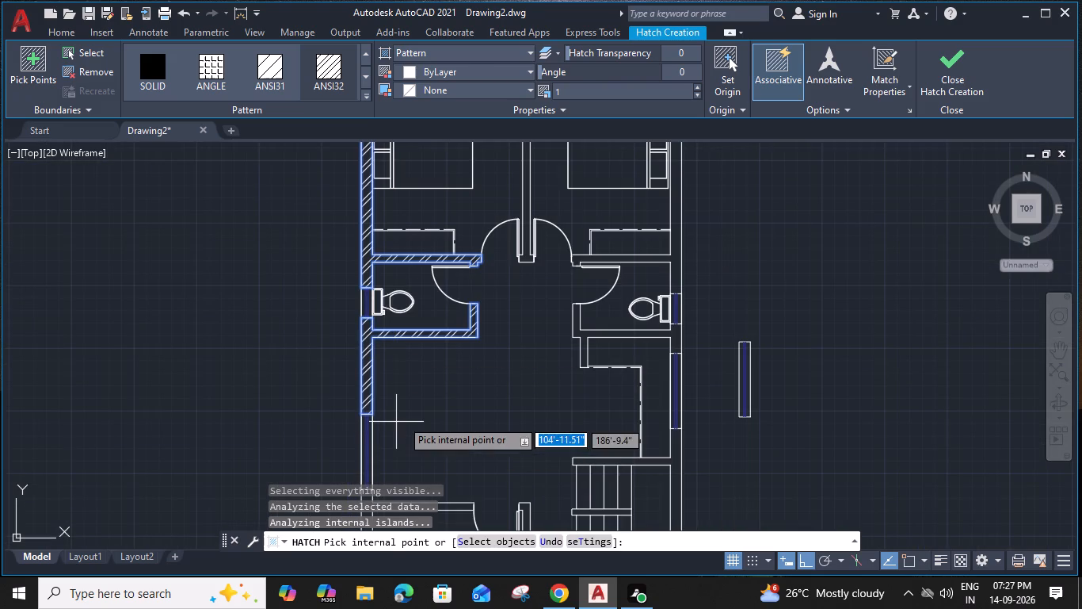
pyautogui.click(673, 261)
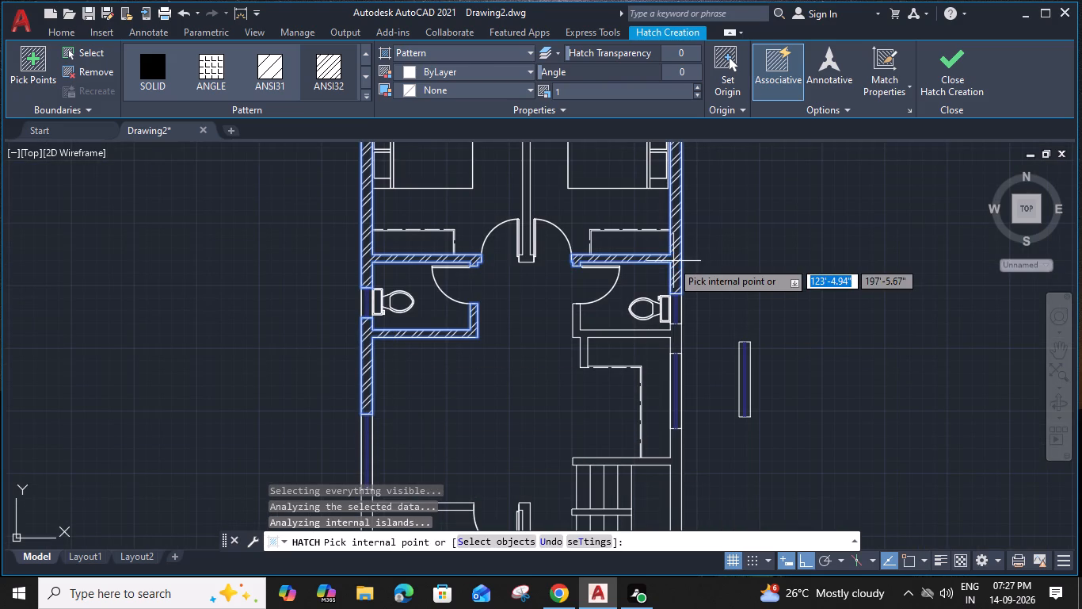
pyautogui.click(527, 217)
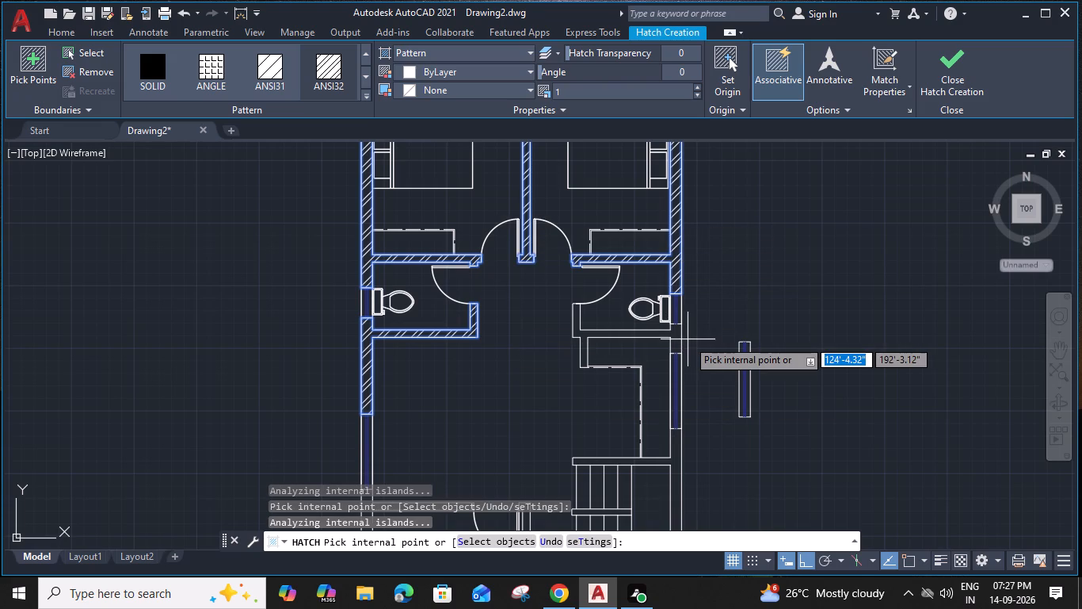
pyautogui.click(678, 336)
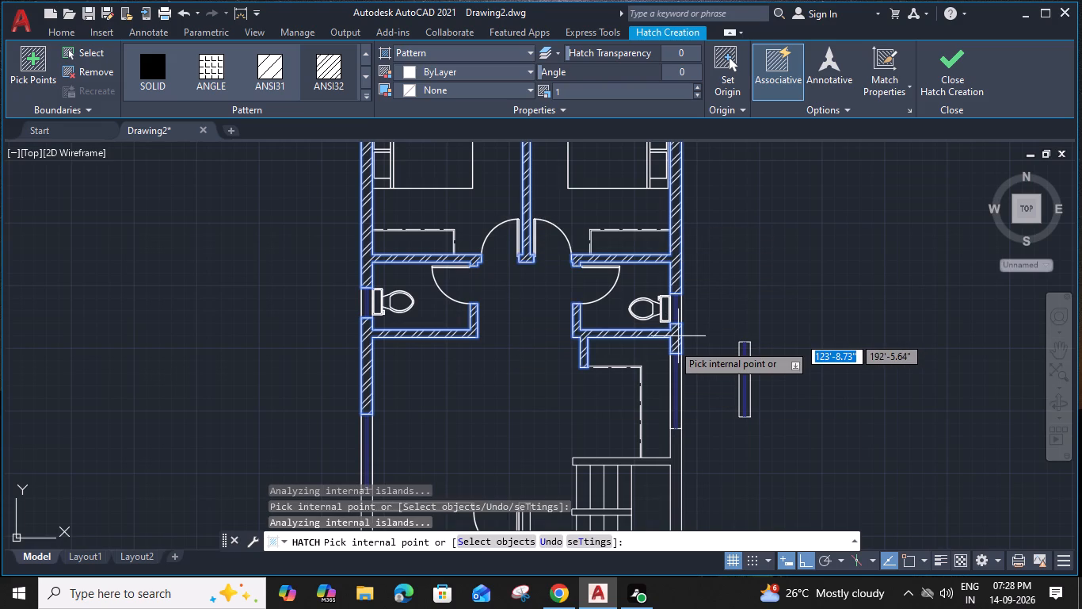
pyautogui.click(680, 450)
# Add the same hatch to the southwest room's east, north, west and south walls and finish hatching.
pyautogui.scroll(-1, 515, 416)
pyautogui.moveTo(515, 416); pyautogui.dragTo(513, 311, button='middle')
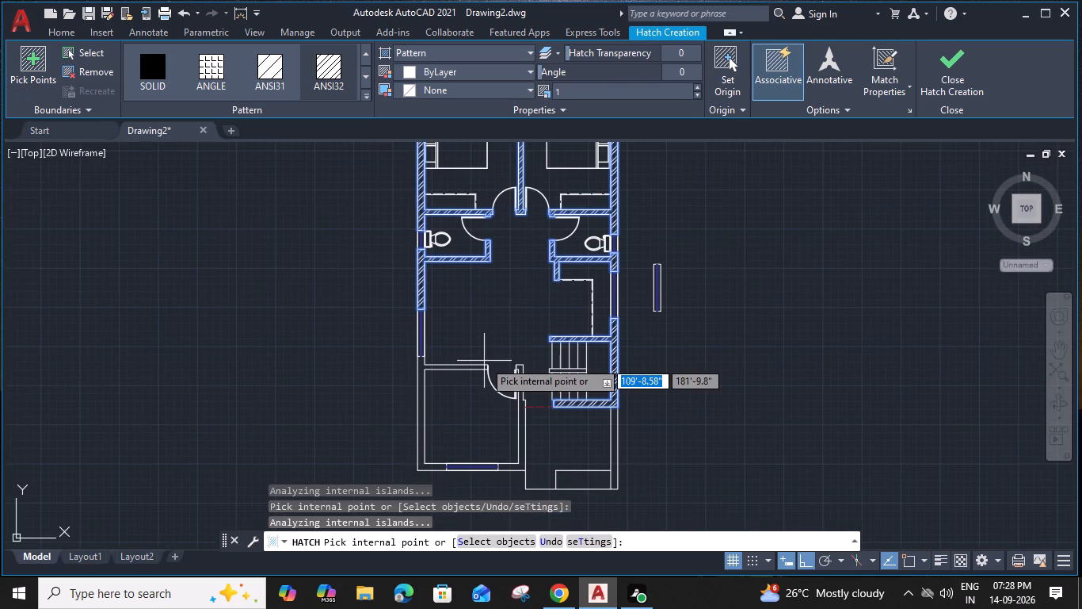
pyautogui.click(522, 427)
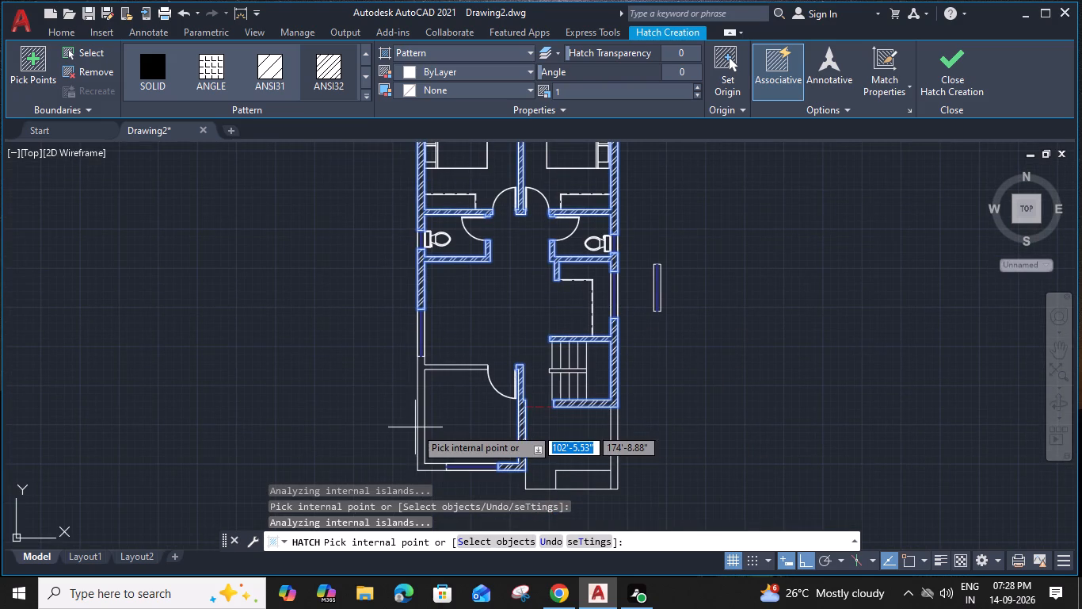
pyautogui.click(423, 431)
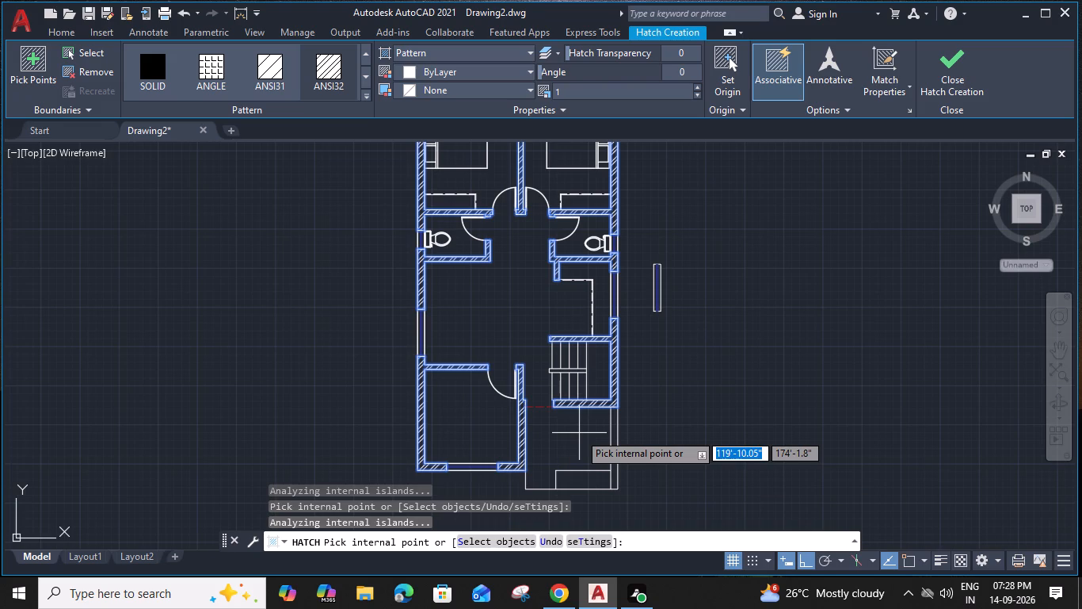
pyautogui.press('Escape')
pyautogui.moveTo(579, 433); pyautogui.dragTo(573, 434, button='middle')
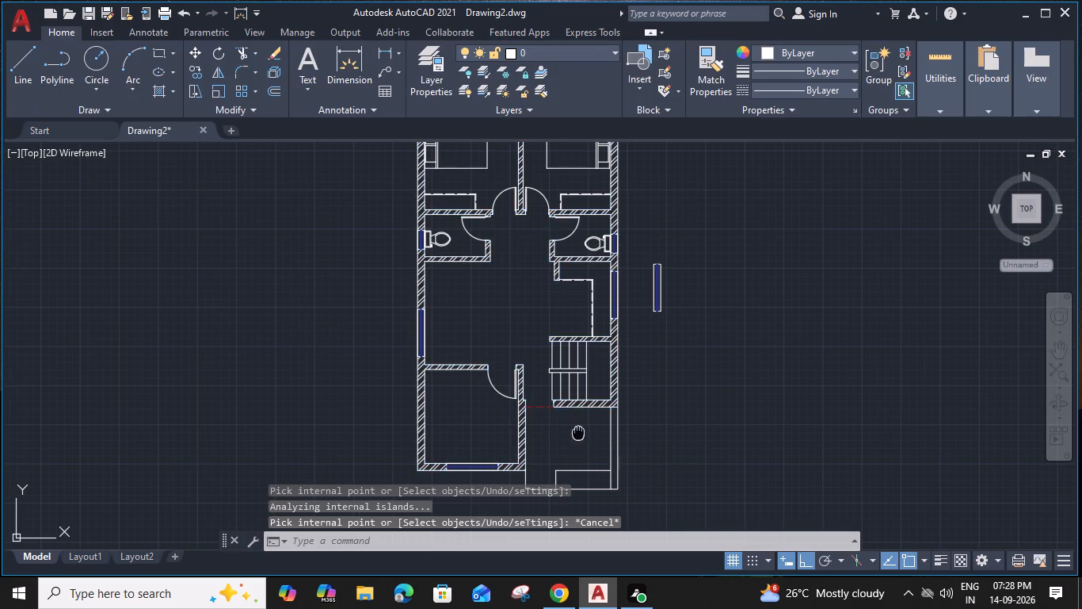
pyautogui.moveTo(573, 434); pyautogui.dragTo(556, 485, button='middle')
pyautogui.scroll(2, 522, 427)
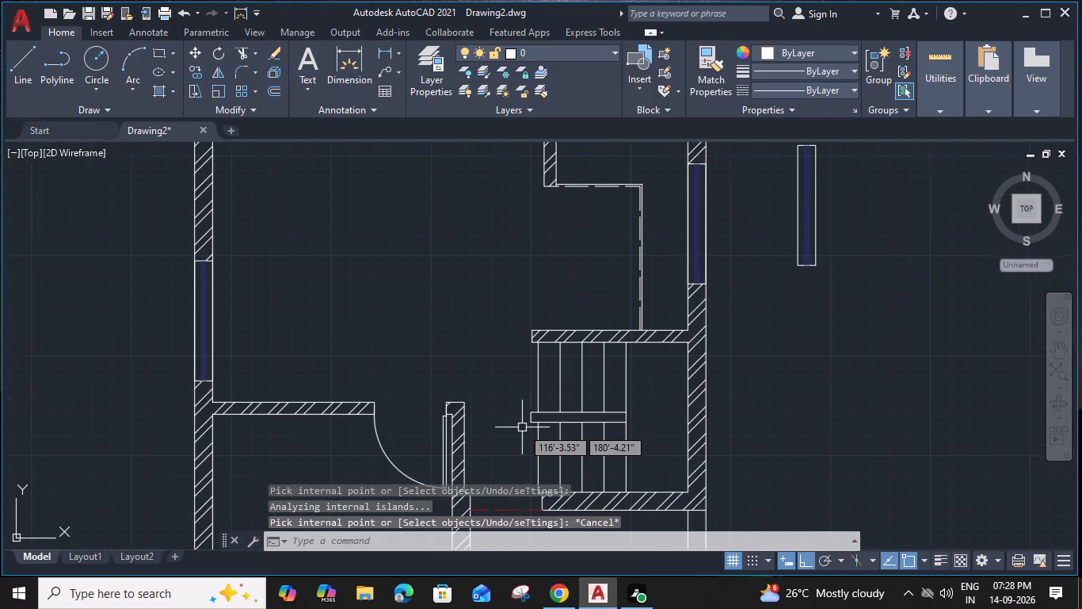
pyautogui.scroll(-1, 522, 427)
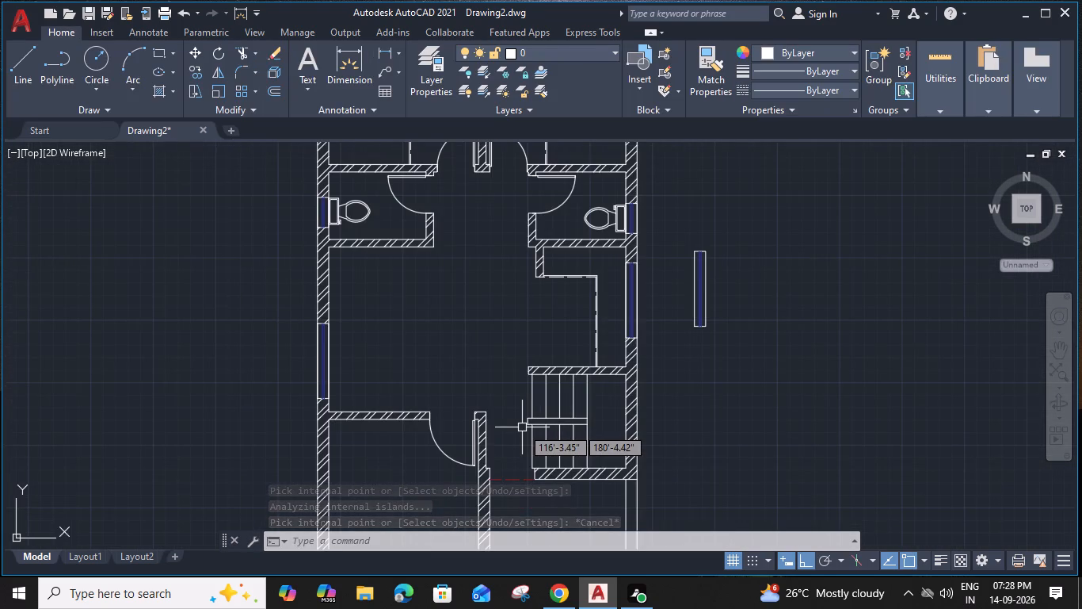
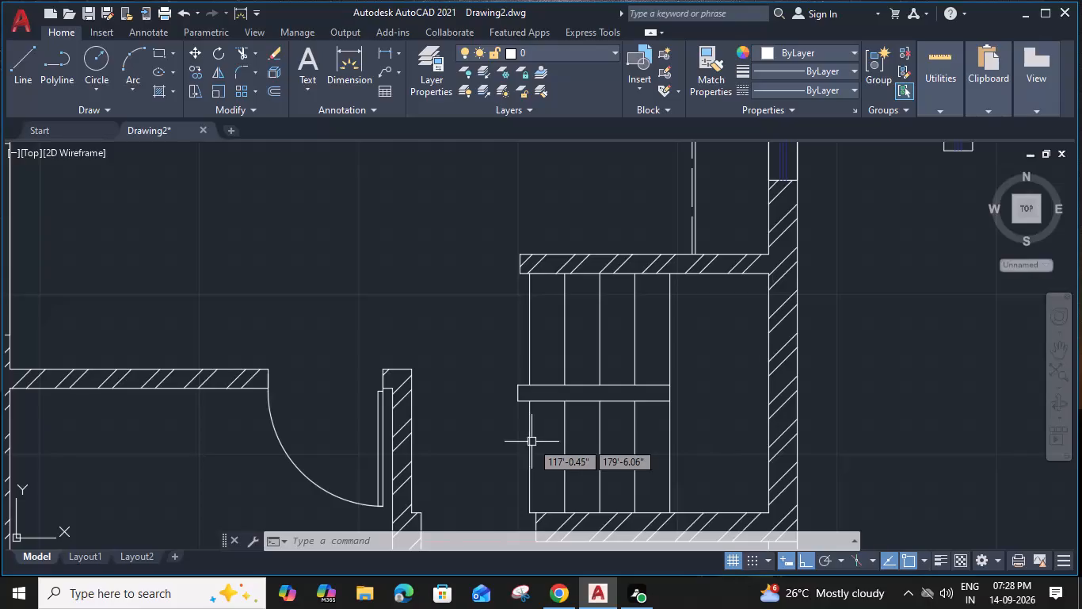
# Offset the first riser line of the lower stair flight 11" outward, away from the steps.
pyautogui.click(529, 442)
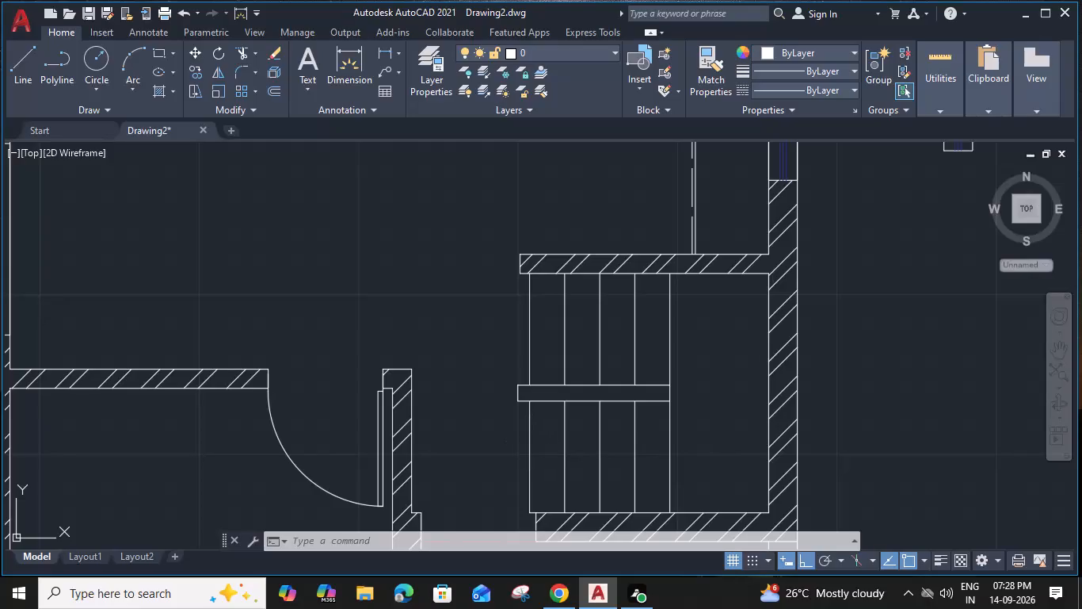
pyautogui.press('o')
pyautogui.press('Return')
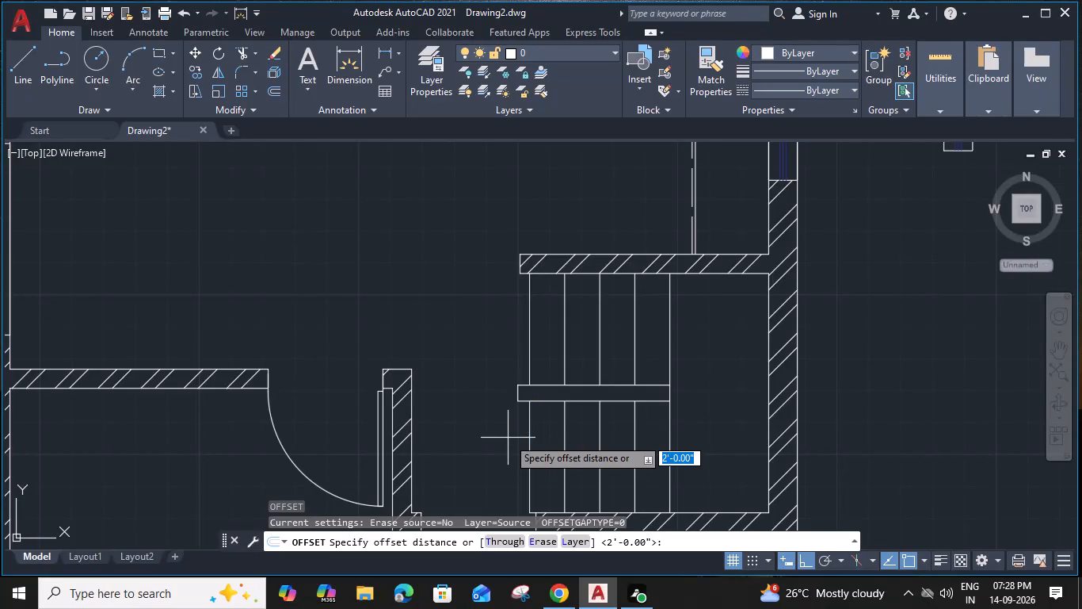
pyautogui.write('1"')
pyautogui.press('Return')
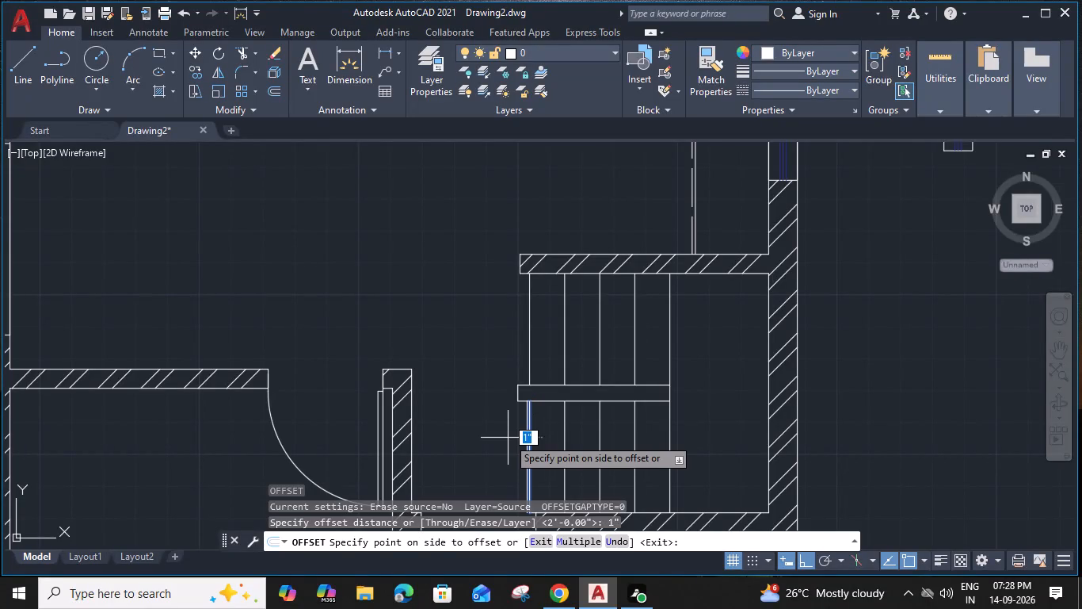
pyautogui.press('BackSpace')
pyautogui.write('11"')
pyautogui.press('Return')
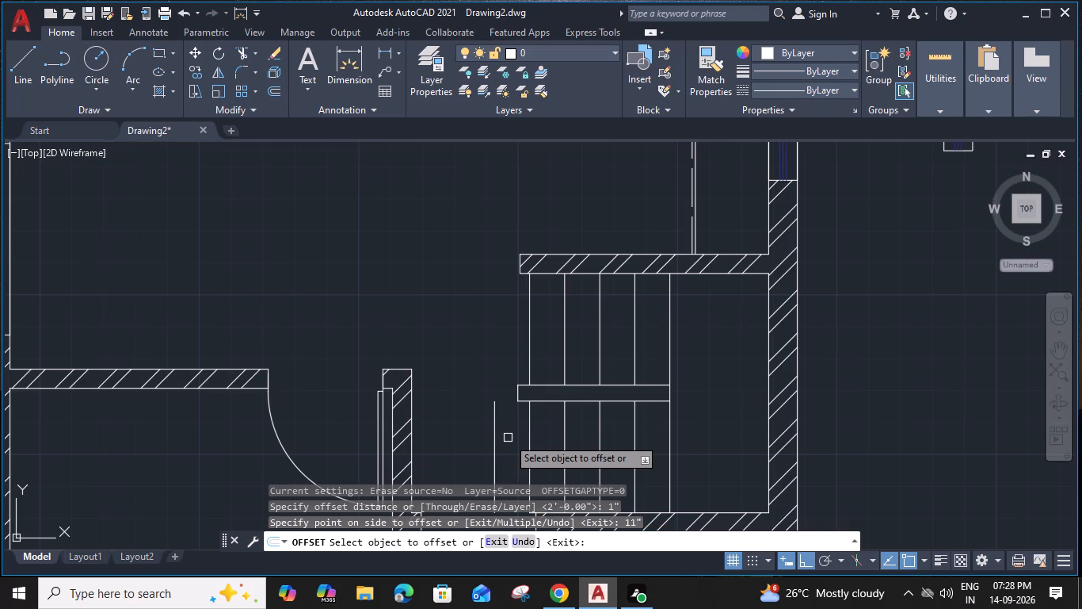
pyautogui.moveTo(508, 429); pyautogui.dragTo(512, 396, button='middle')
pyautogui.press('Escape')
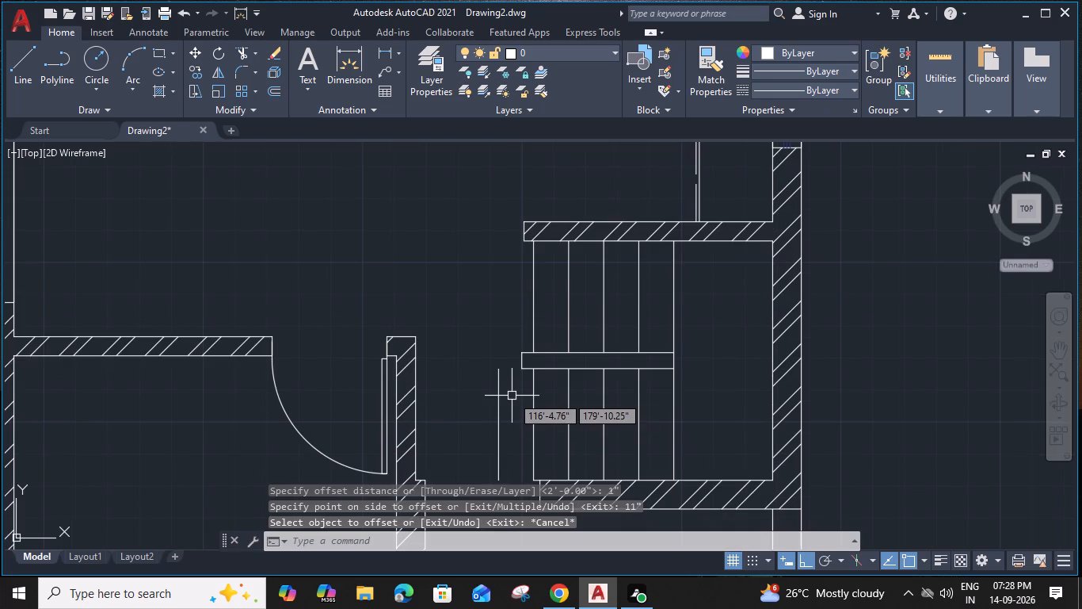
# Extend the lower edge of the divider between the two stair flights to the outermost riser line.
pyautogui.press('e')
pyautogui.write('x')
pyautogui.press('space')
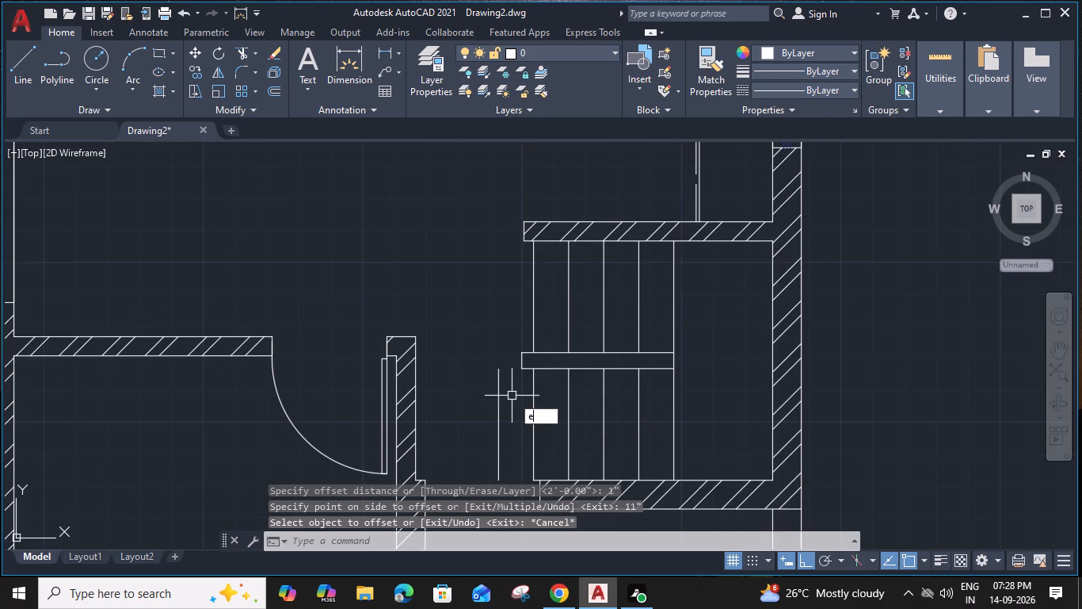
pyautogui.scroll(3, 529, 373)
pyautogui.click(519, 359)
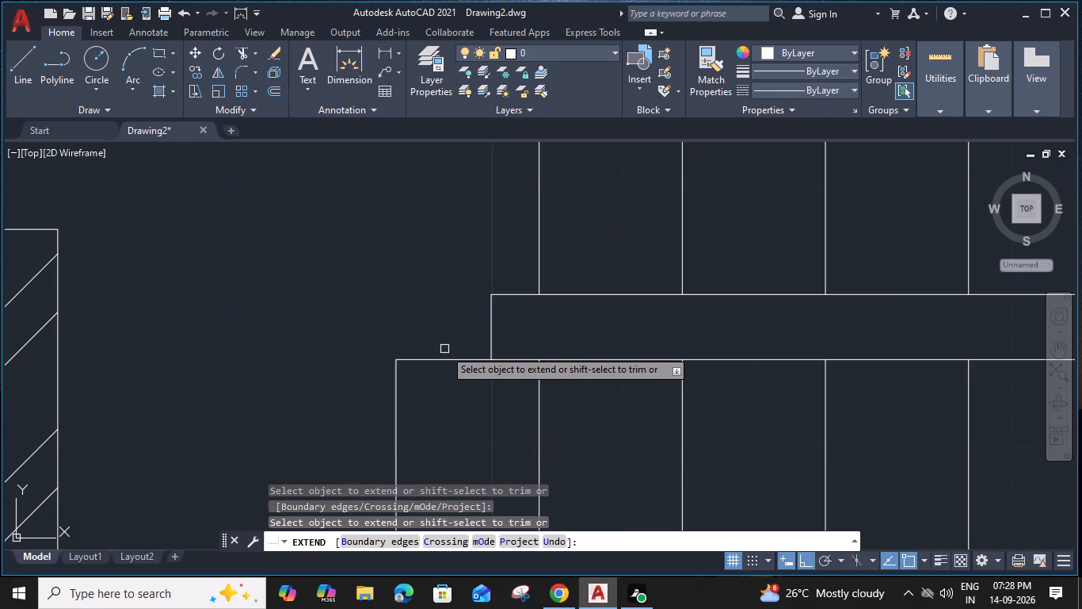
pyautogui.press('Escape')
# Fillet the divider's upper edge with the outermost riser line so they meet in a corner.
pyautogui.press('f')
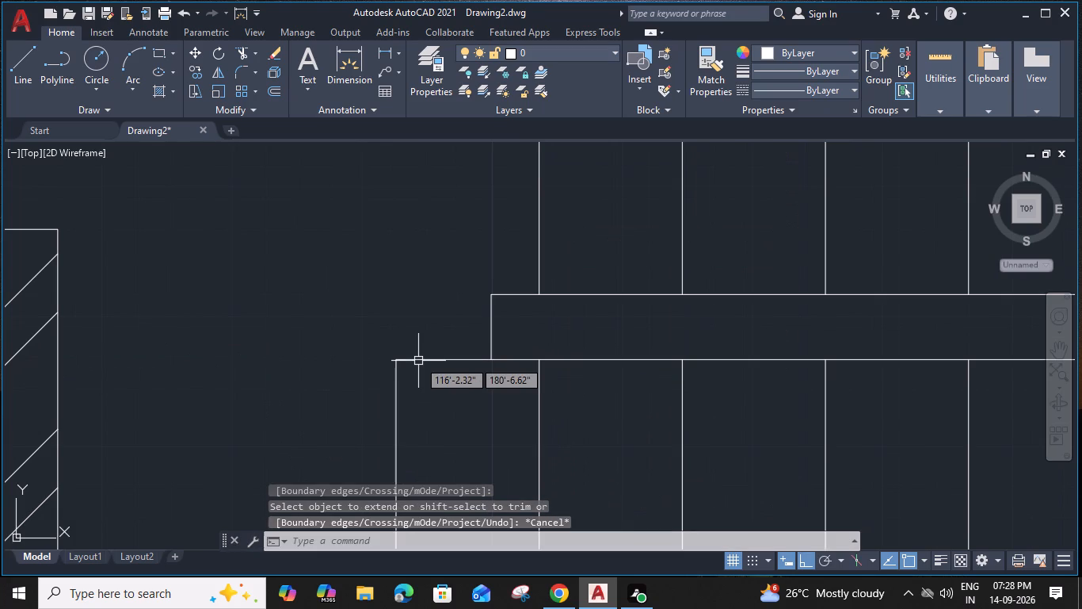
pyautogui.press('space')
pyautogui.click(520, 296)
pyautogui.click(398, 370)
pyautogui.press('Escape')
# Trim away the divider's old short end line between its two edges.
pyautogui.write('tr')
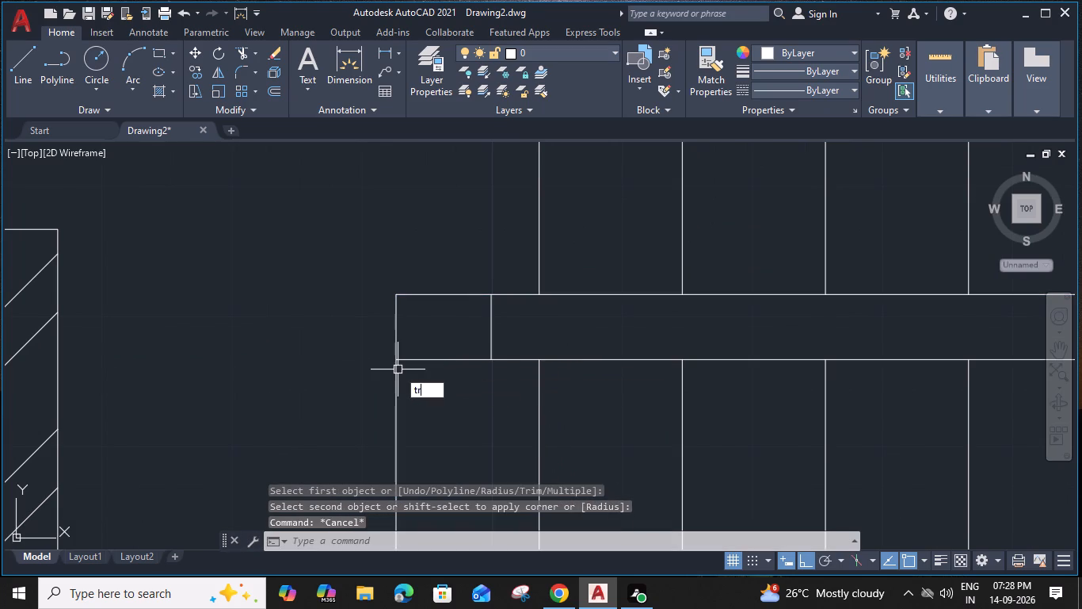
pyautogui.press('space')
pyautogui.click(493, 332)
pyautogui.press('Escape')
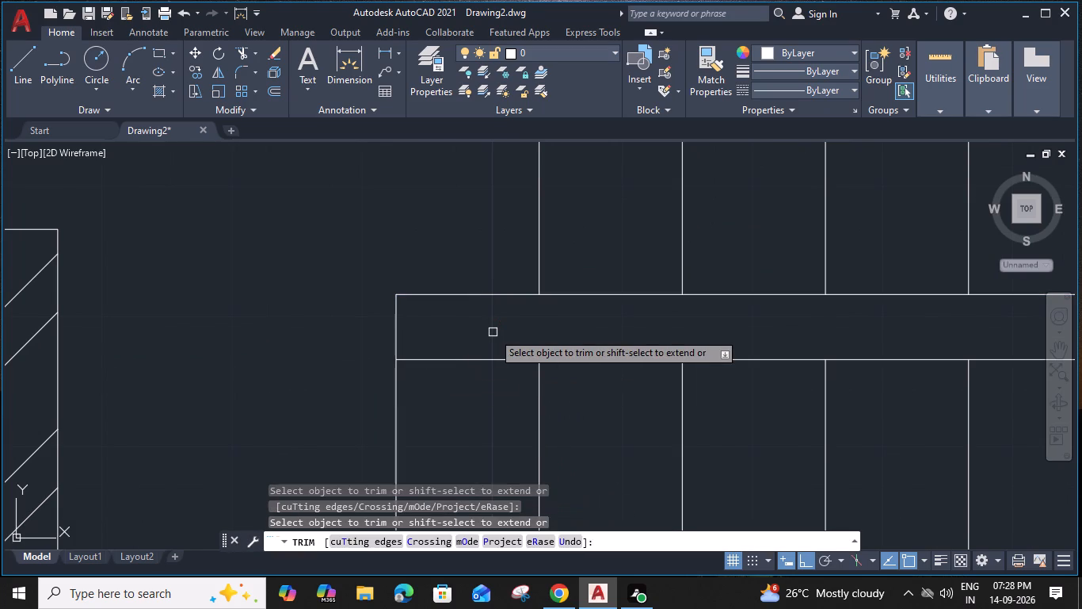
# Draw a U-shaped path line from the upper flight's first riser, across the landing and back to the lower flight's second riser.
pyautogui.scroll(-4, 493, 332)
pyautogui.moveTo(490, 381); pyautogui.dragTo(480, 383, button='middle')
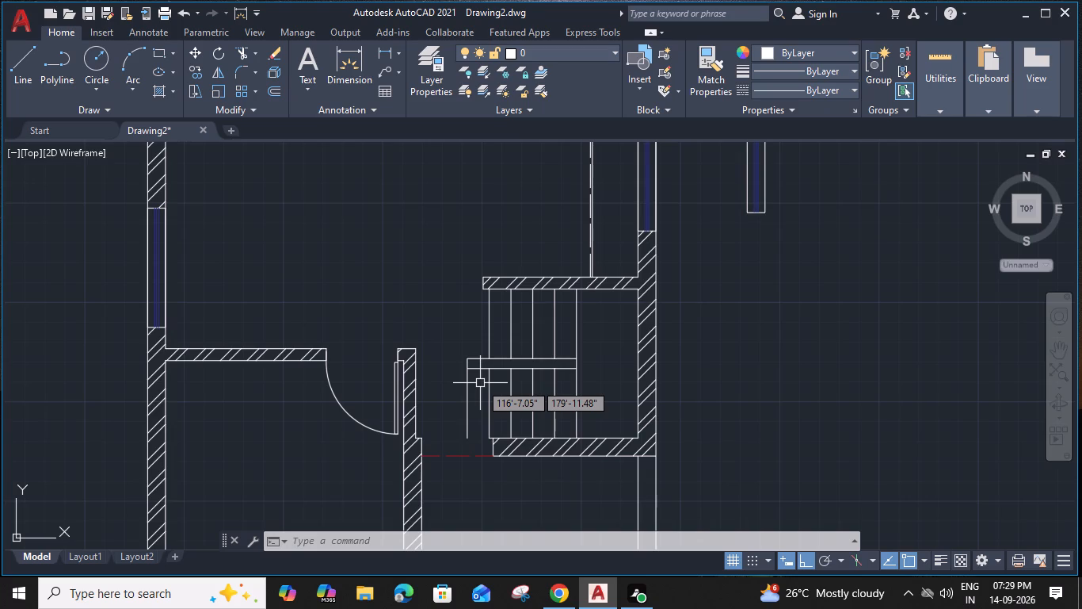
pyautogui.scroll(-1, 449, 423)
pyautogui.moveTo(449, 423); pyautogui.dragTo(474, 419, button='middle')
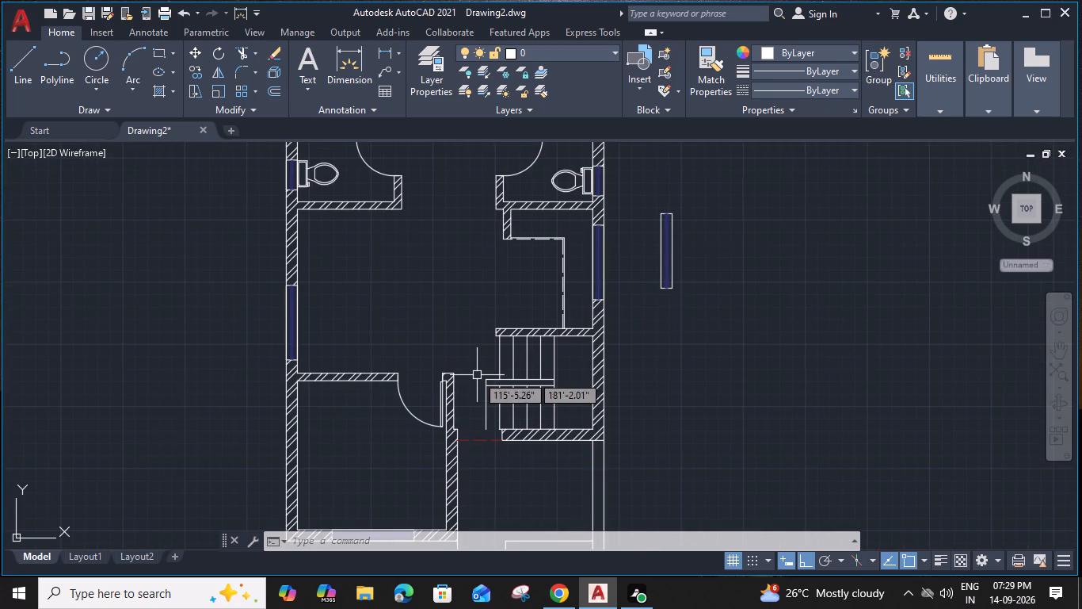
pyautogui.write('l')
pyautogui.press('space')
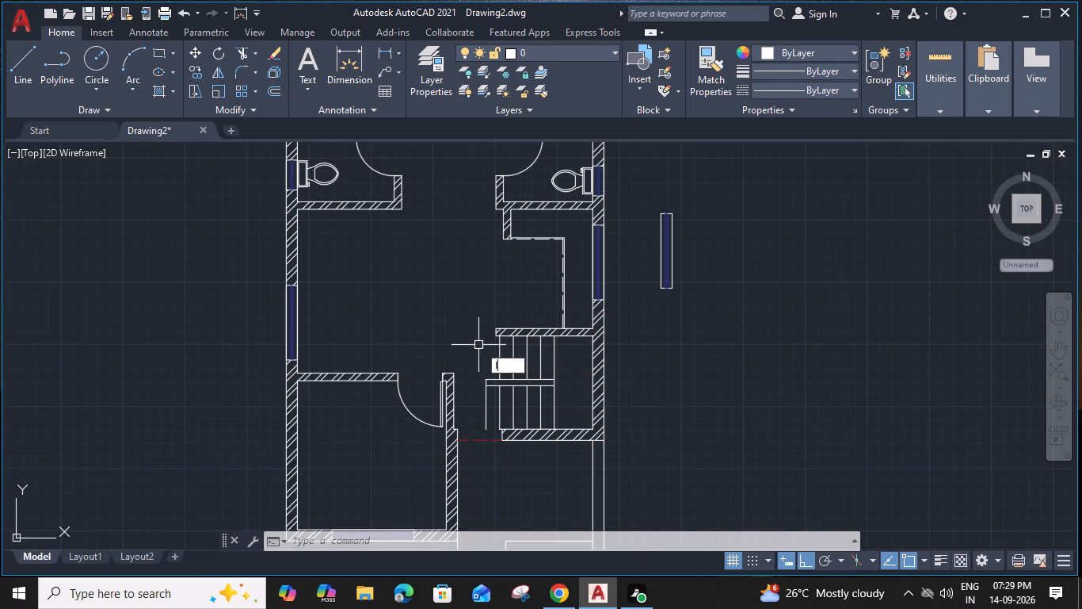
pyautogui.click(497, 356)
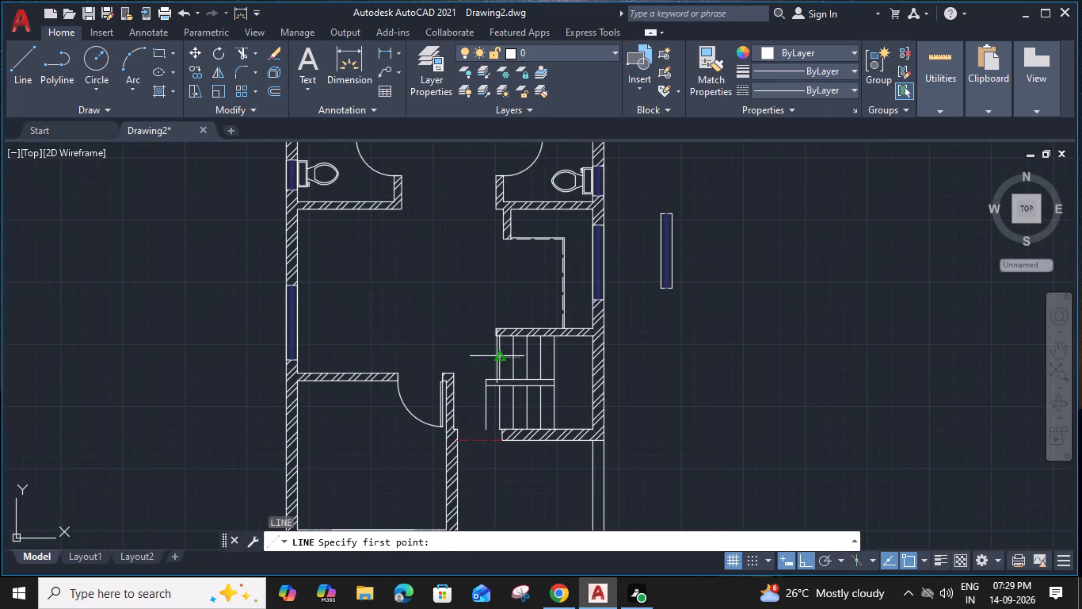
pyautogui.click(574, 358)
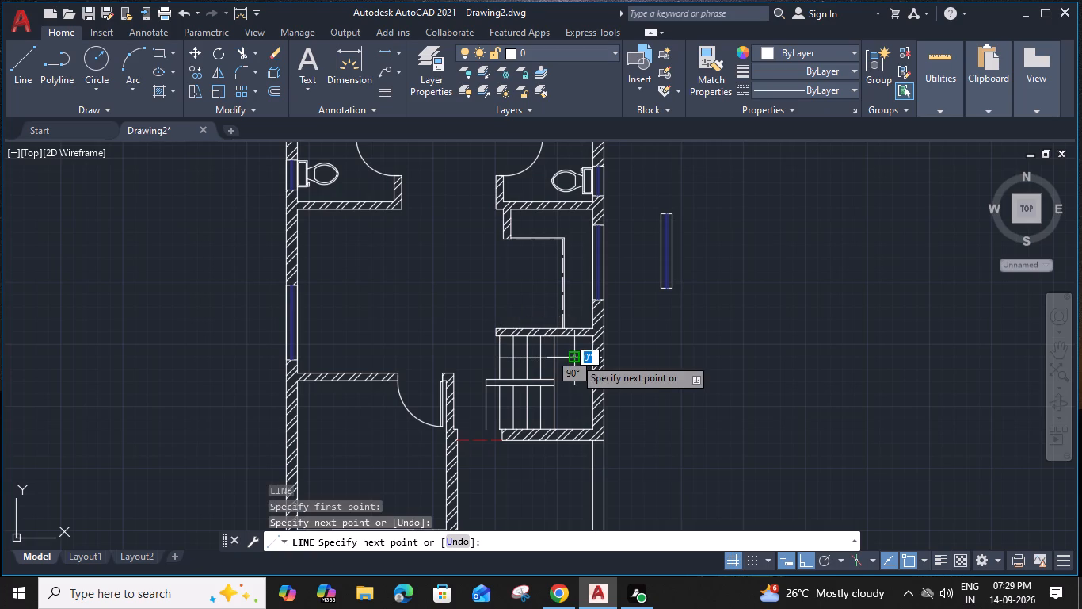
pyautogui.click(573, 410)
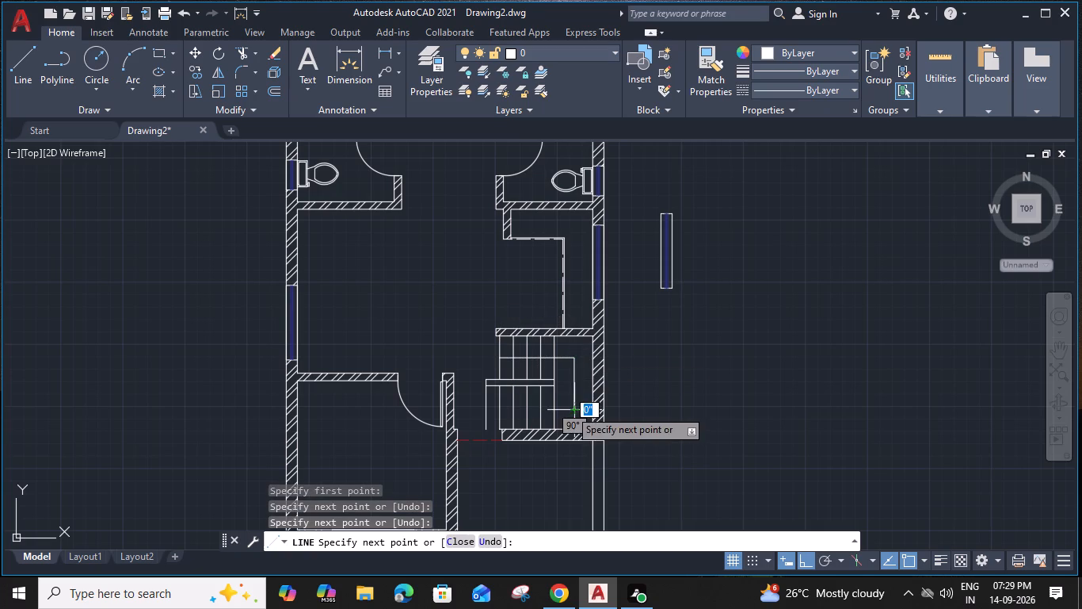
pyautogui.click(496, 408)
pyautogui.press('Escape')
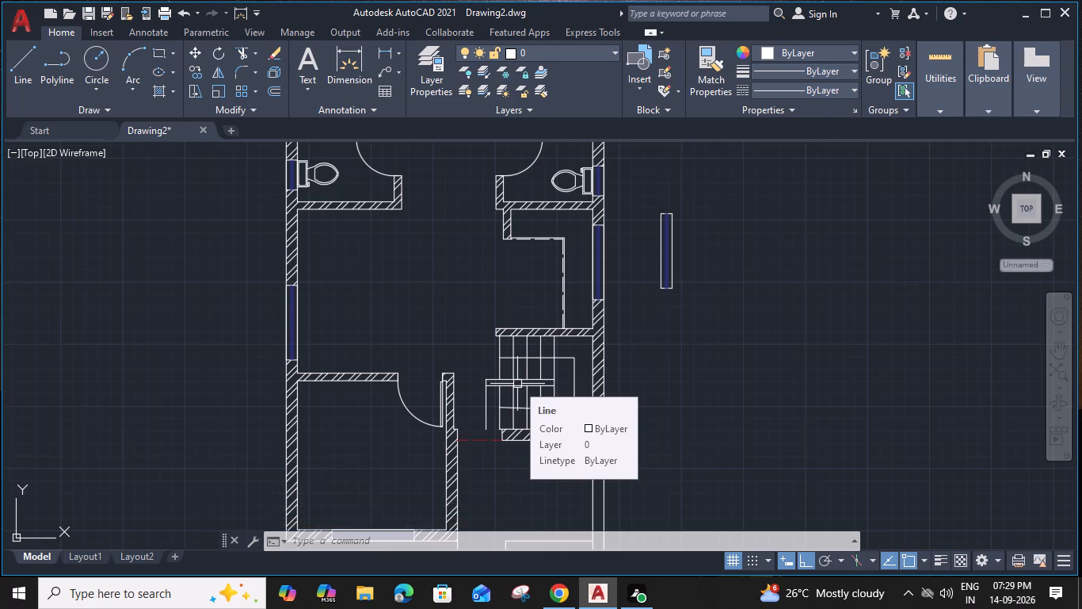
# Replace the slanted lower segment of the stair path with a horizontal line from the riser to the vertical landing segment.
pyautogui.scroll(3, 539, 401)
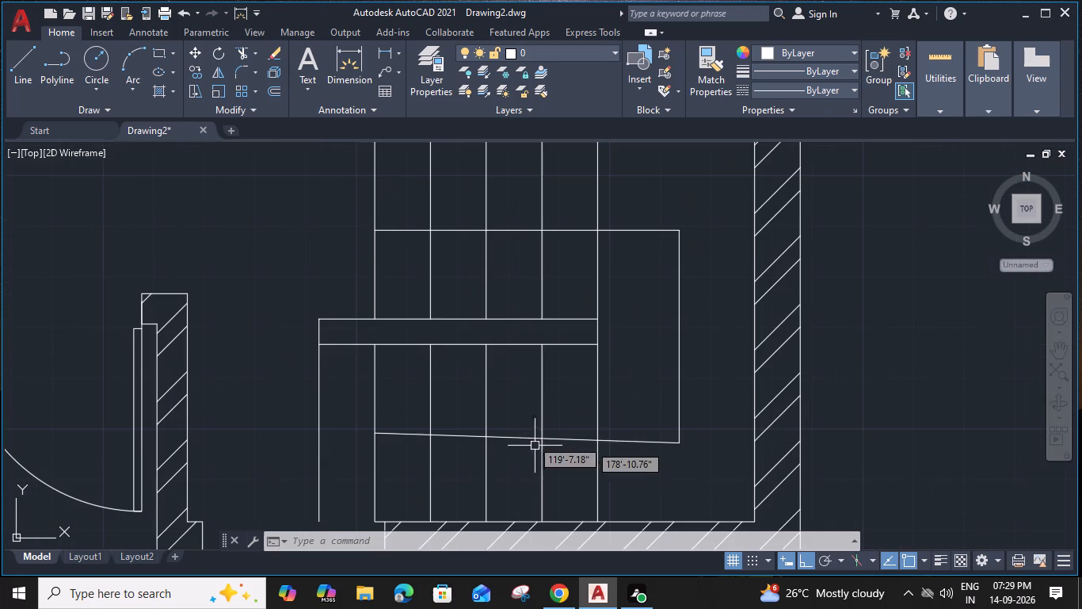
pyautogui.click(526, 436)
pyautogui.press('Delete')
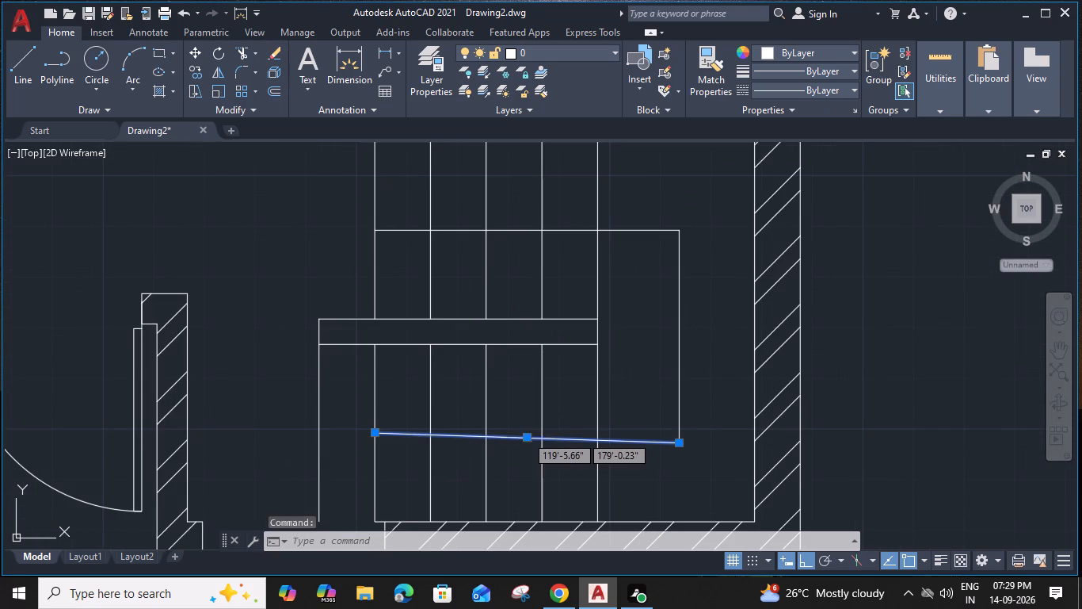
pyautogui.write('l')
pyautogui.press('space')
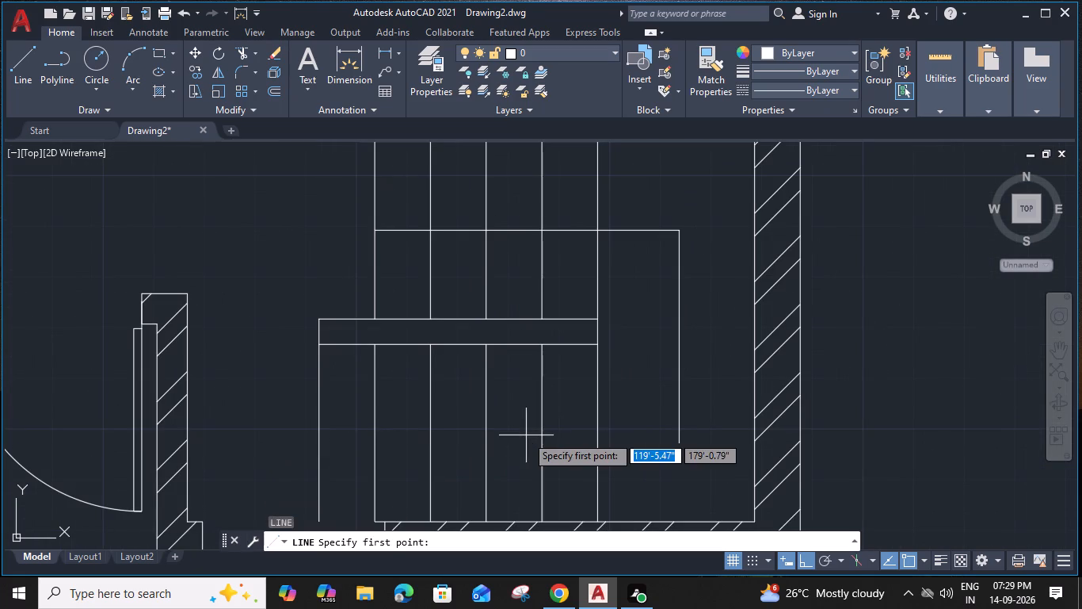
pyautogui.click(379, 429)
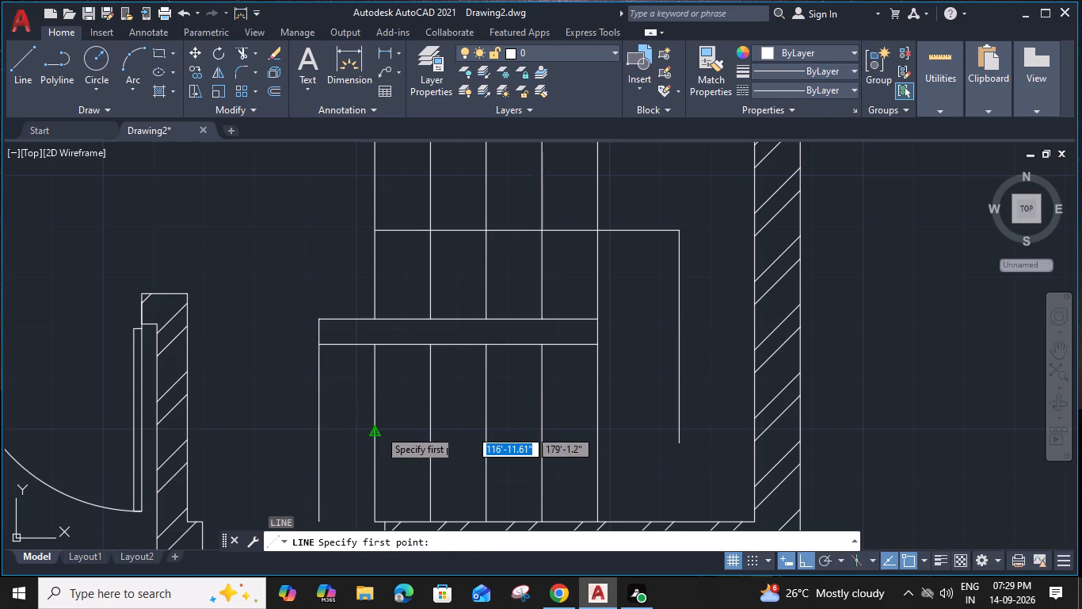
pyautogui.click(680, 433)
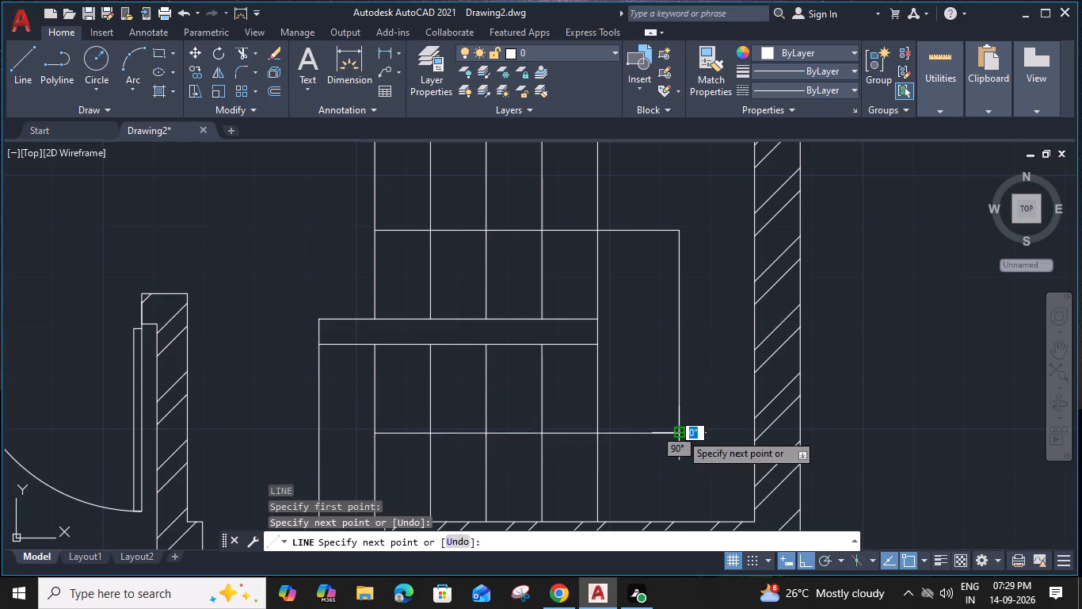
pyautogui.press('Escape')
# Trim the vertical landing segment's overhang below the horizontal path line.
pyautogui.write('tr')
pyautogui.press('space')
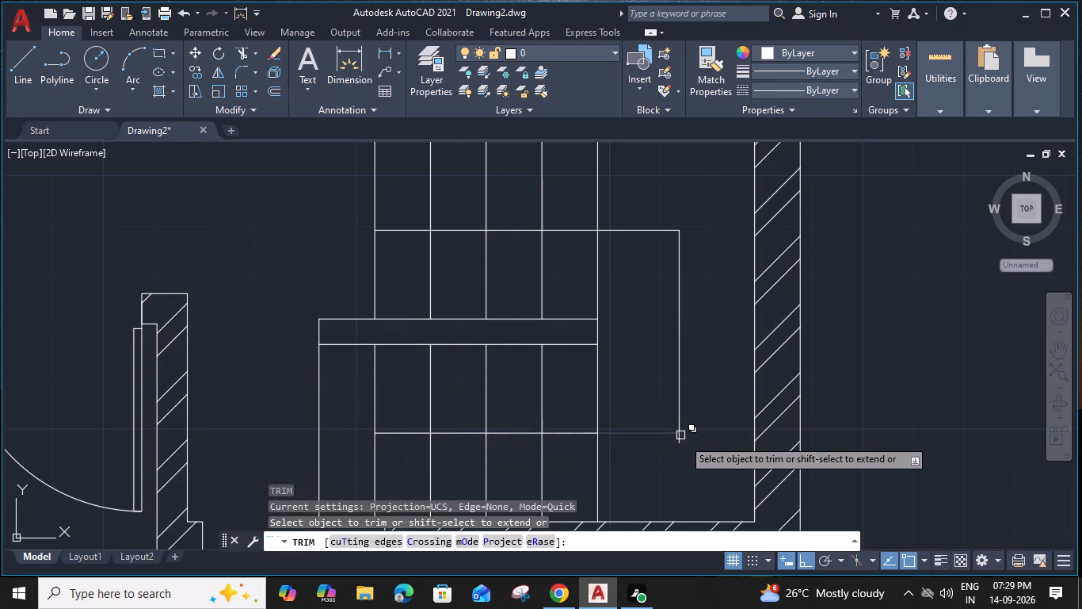
pyautogui.click(683, 442)
pyautogui.press('Escape')
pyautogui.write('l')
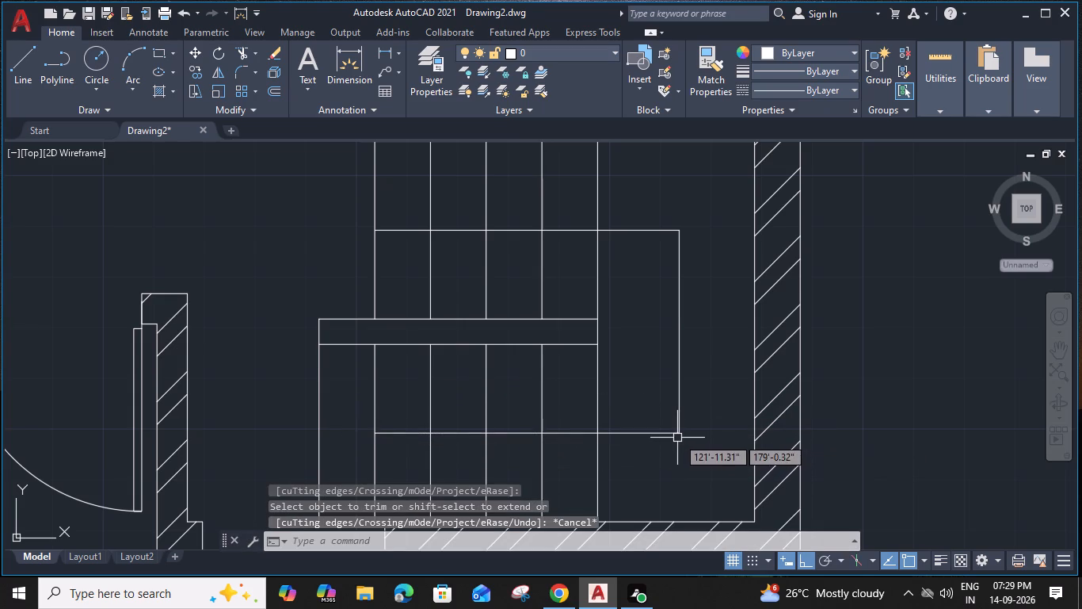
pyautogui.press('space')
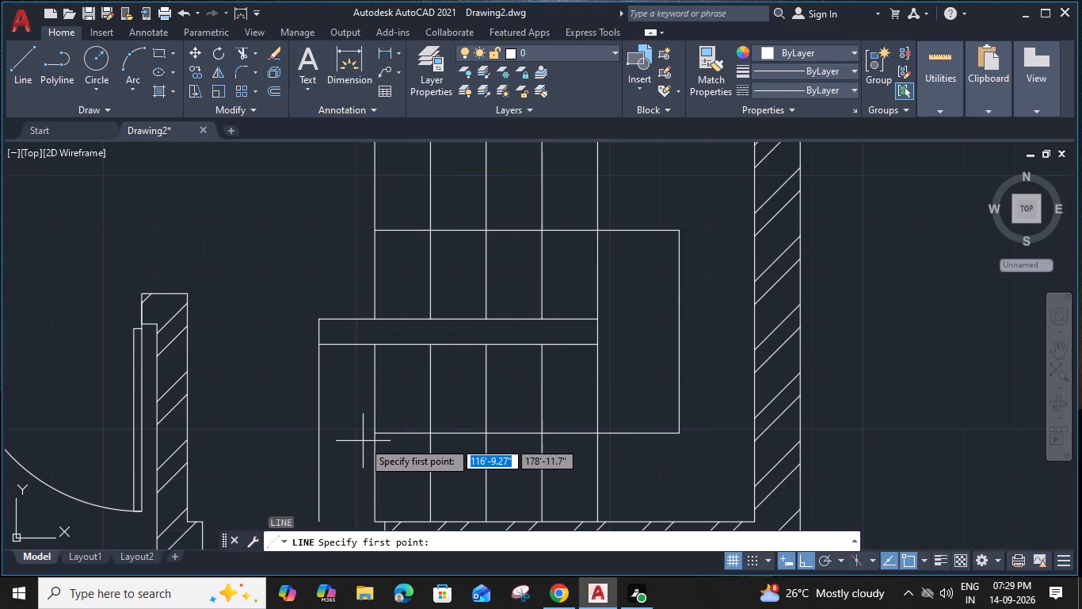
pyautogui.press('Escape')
# Stretch the free end of the lower path line out to the outermost riser line.
pyautogui.click(414, 435)
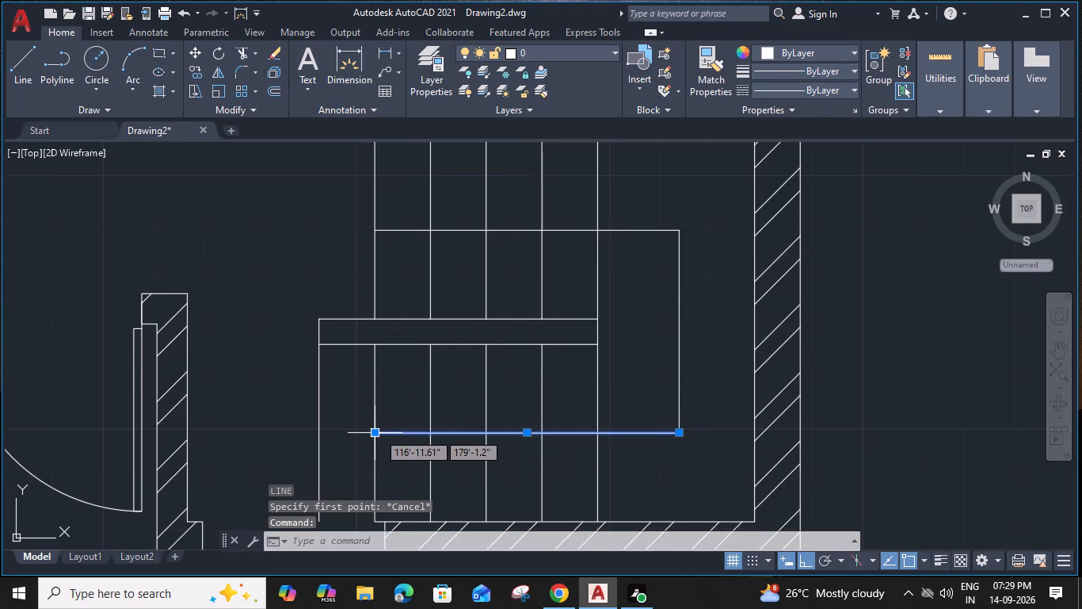
pyautogui.click(378, 432)
pyautogui.click(322, 433)
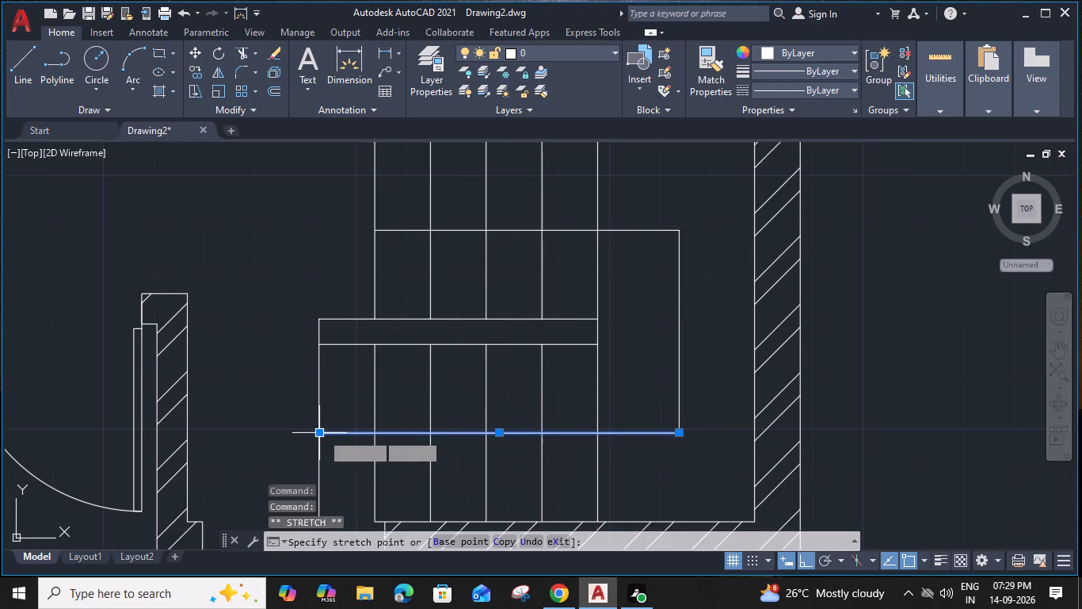
pyautogui.press('Escape')
pyautogui.press('Escape')
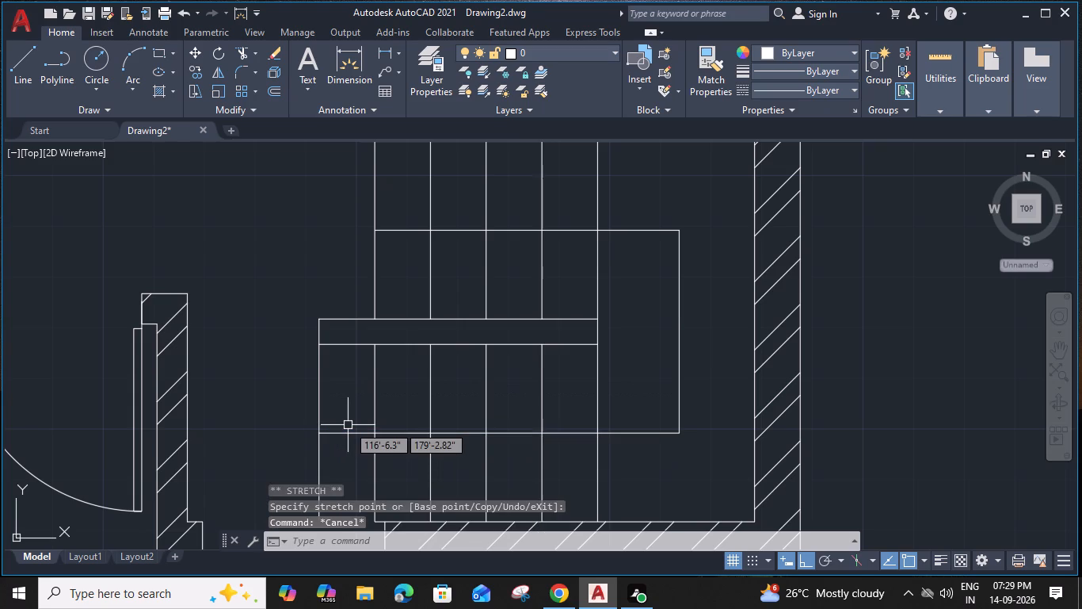
# Draw an arrowhead of two diagonal lines from the lower path line's outer end back to the adjacent riser, above and below it.
pyautogui.write('l')
pyautogui.press('space')
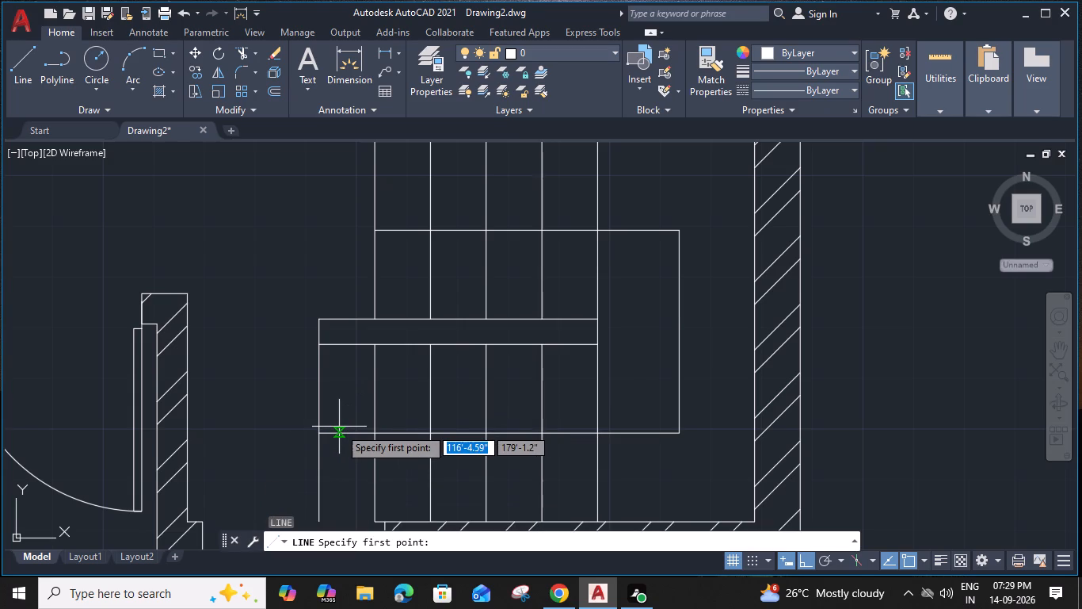
pyautogui.click(323, 433)
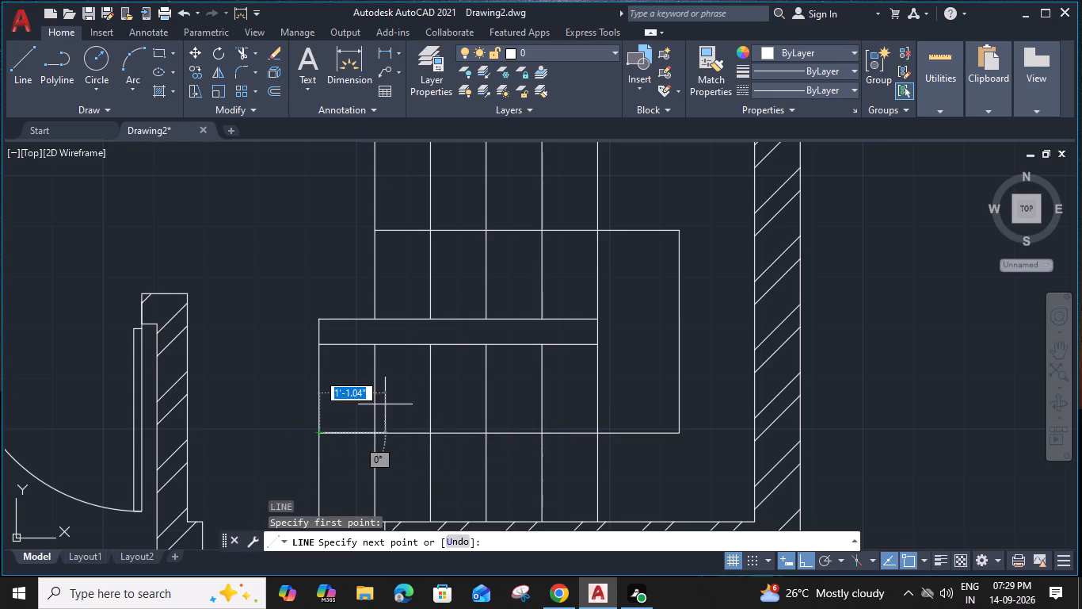
pyautogui.click(374, 394)
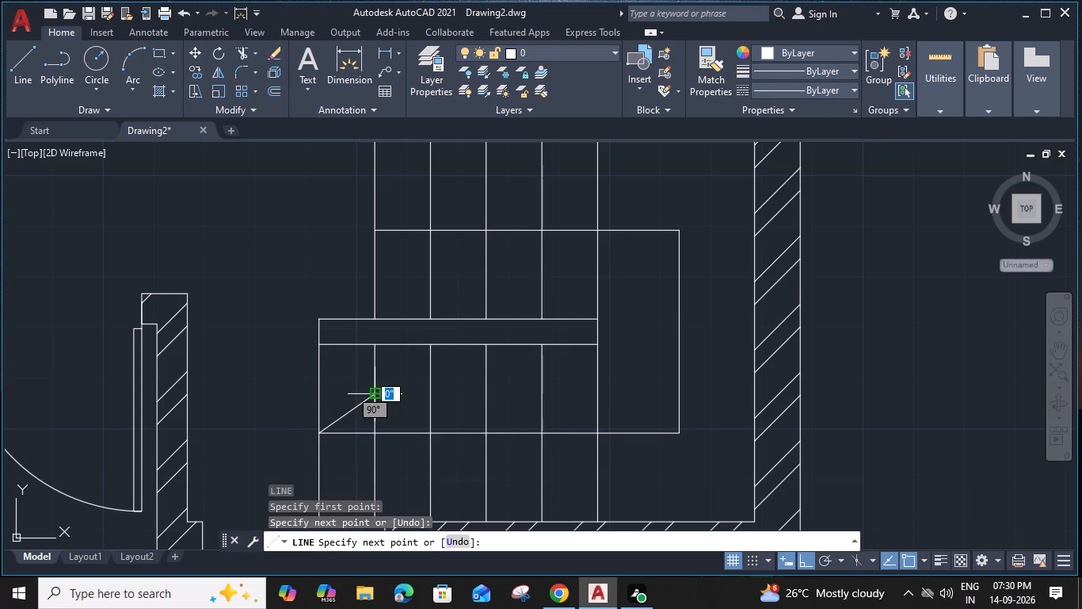
pyautogui.press('Escape')
pyautogui.write('l')
pyautogui.press('space')
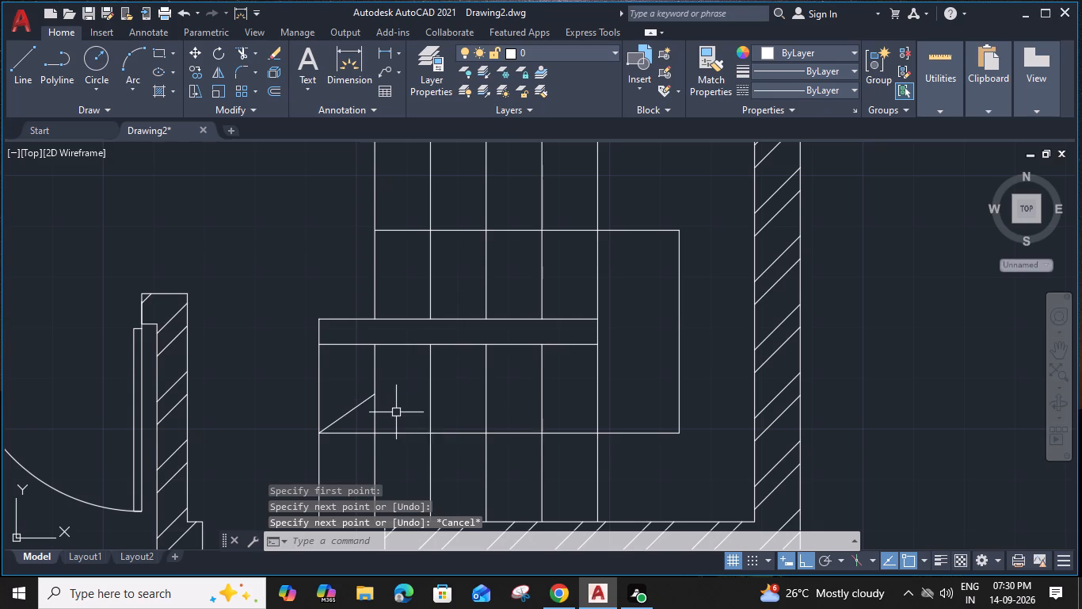
pyautogui.click(318, 431)
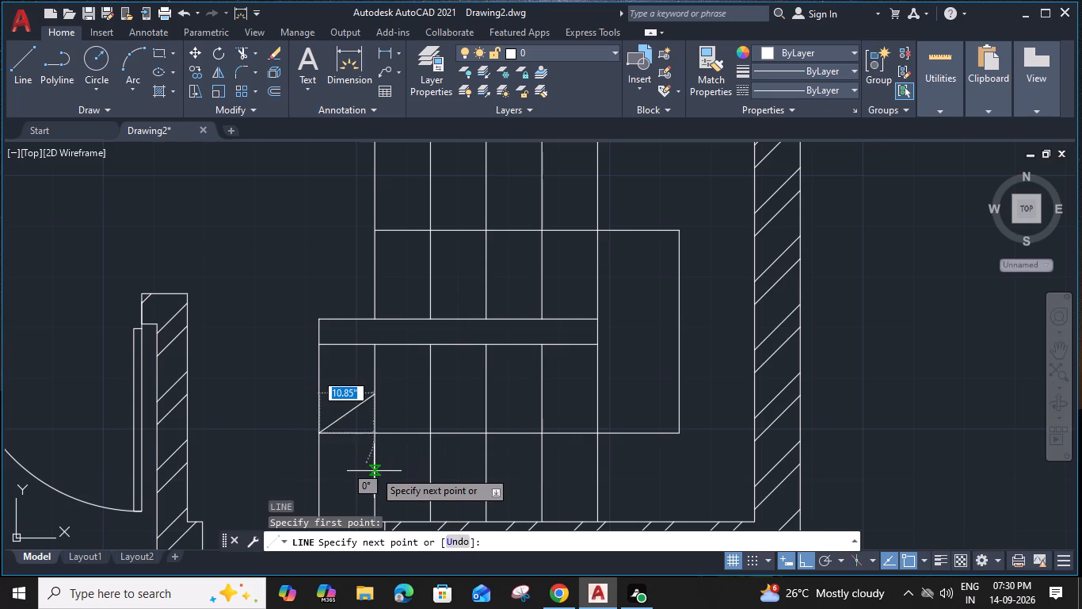
pyautogui.click(375, 474)
pyautogui.press('Escape')
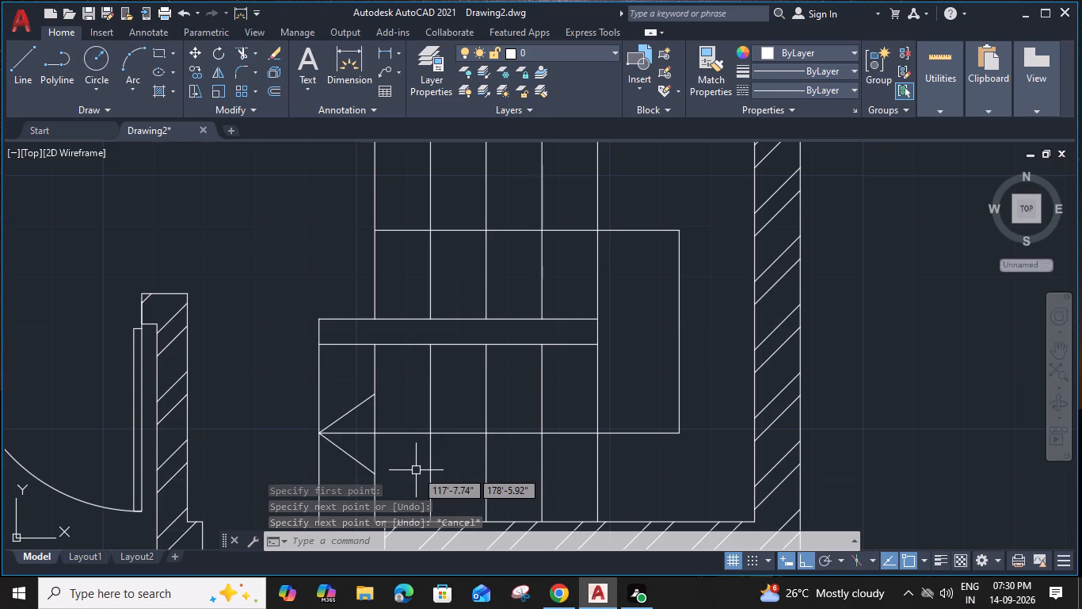
# Draw the arrowhead's notched back with two lines from its upper tip to the path line and on to its lower tip.
pyautogui.scroll(1, 391, 432)
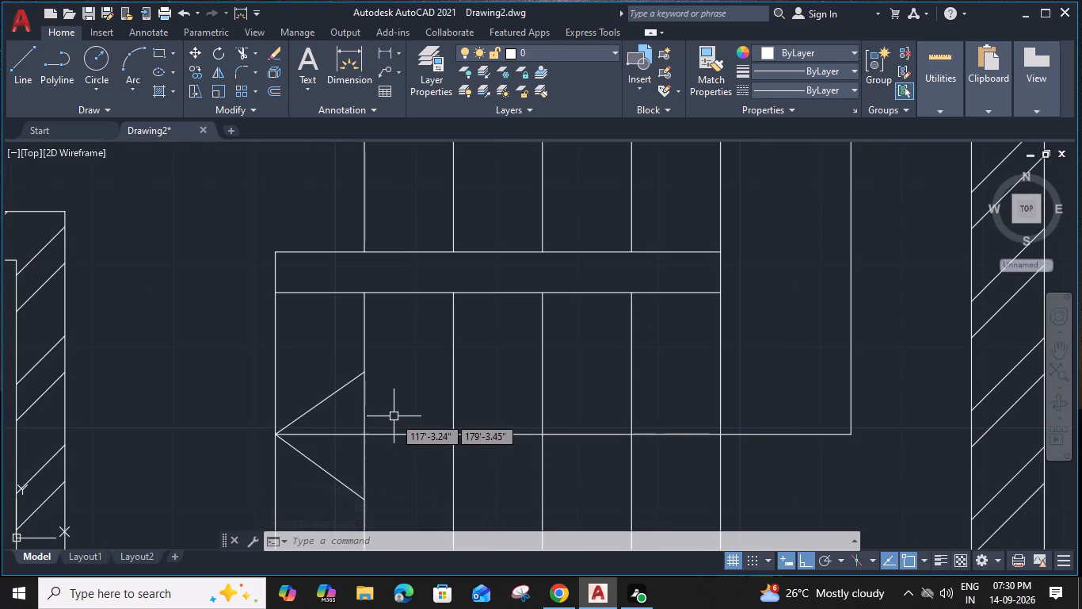
pyautogui.write('l')
pyautogui.press('space')
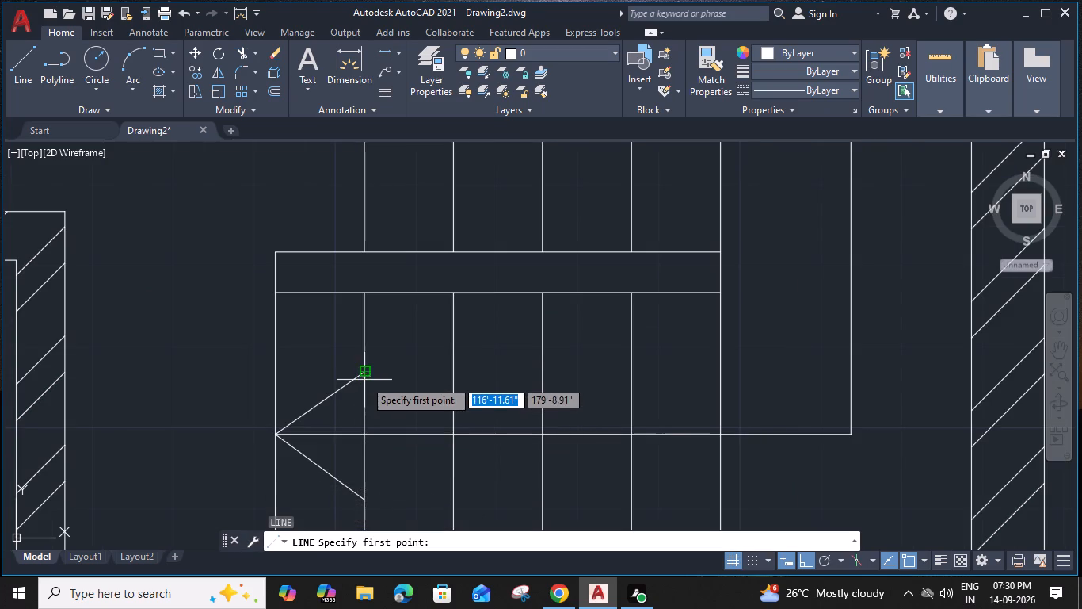
pyautogui.click(364, 375)
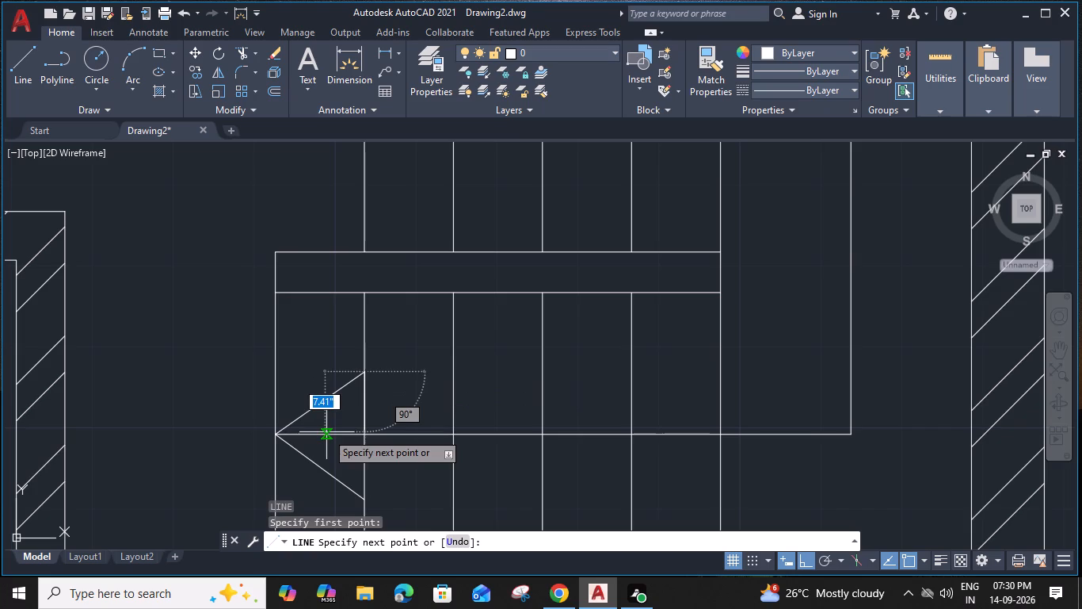
pyautogui.click(326, 435)
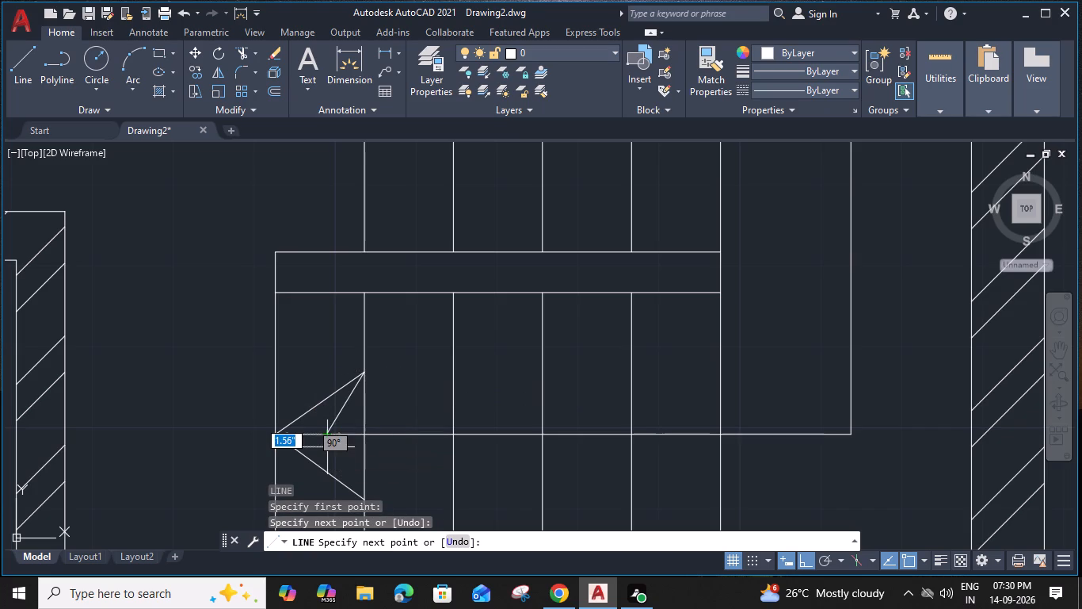
pyautogui.moveTo(364, 483); pyautogui.dragTo(371, 406, button='middle')
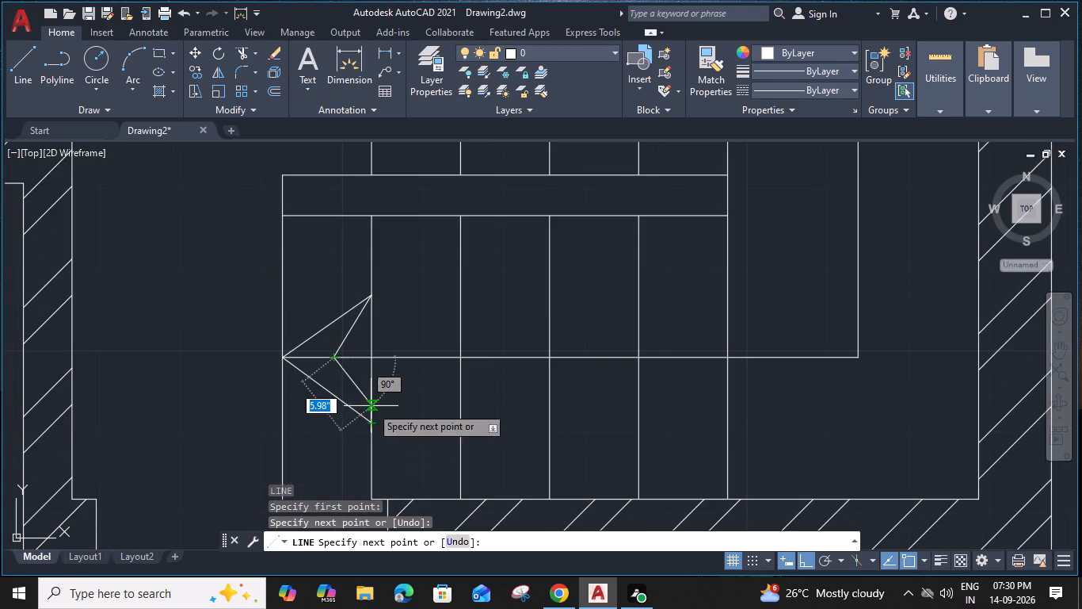
pyautogui.click(371, 423)
pyautogui.press('Escape')
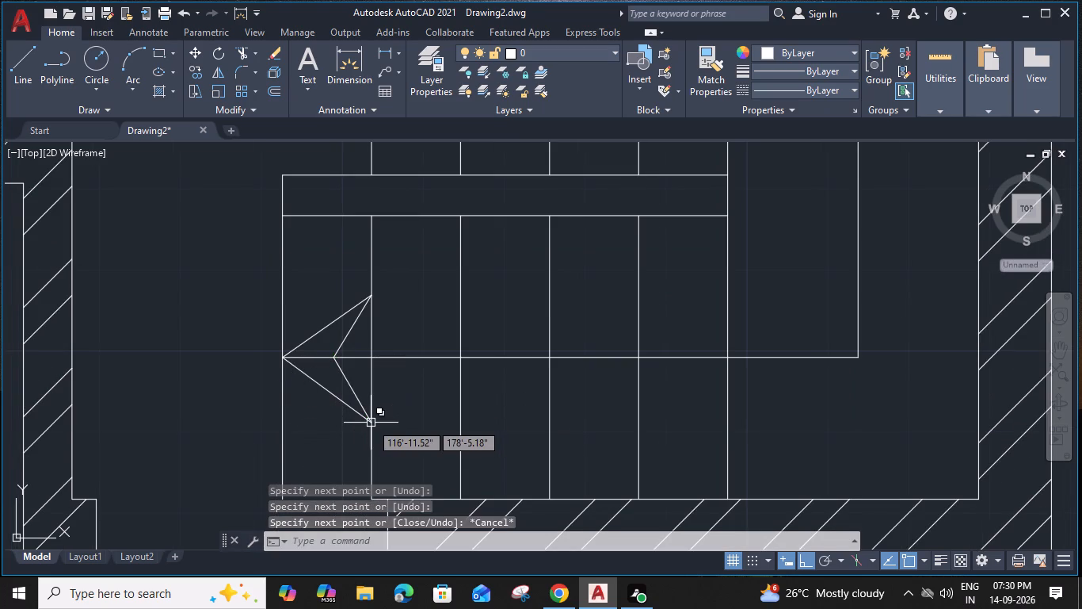
# Trim away the piece of the path line inside the arrowhead.
pyautogui.write('tr')
pyautogui.press('space')
pyautogui.click(314, 357)
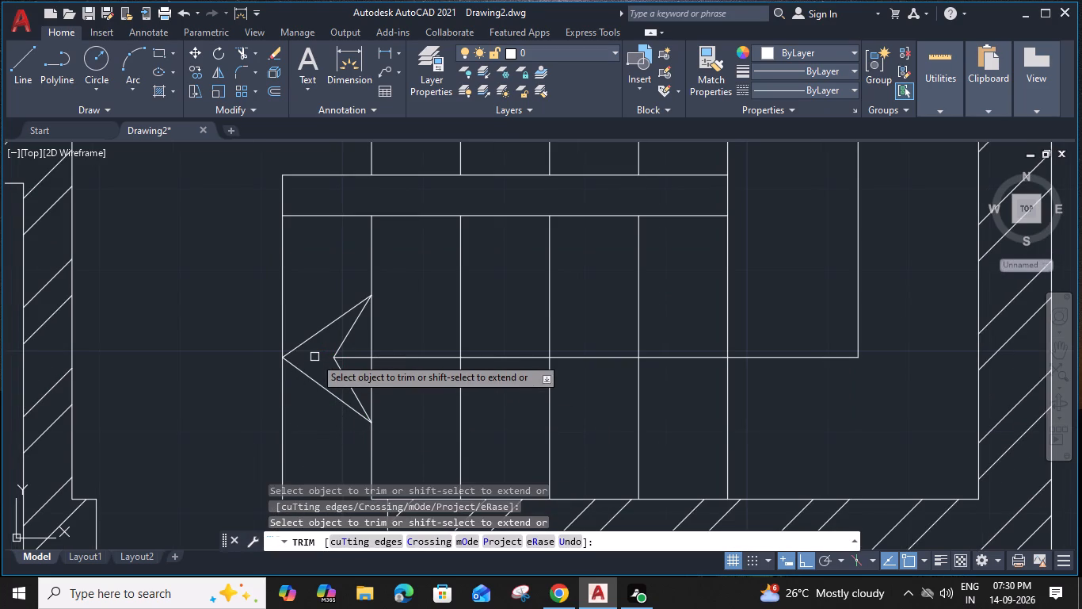
pyautogui.press('Escape')
# Fill the arrowhead with a SOLID hatch.
pyautogui.write('h')
pyautogui.press('space')
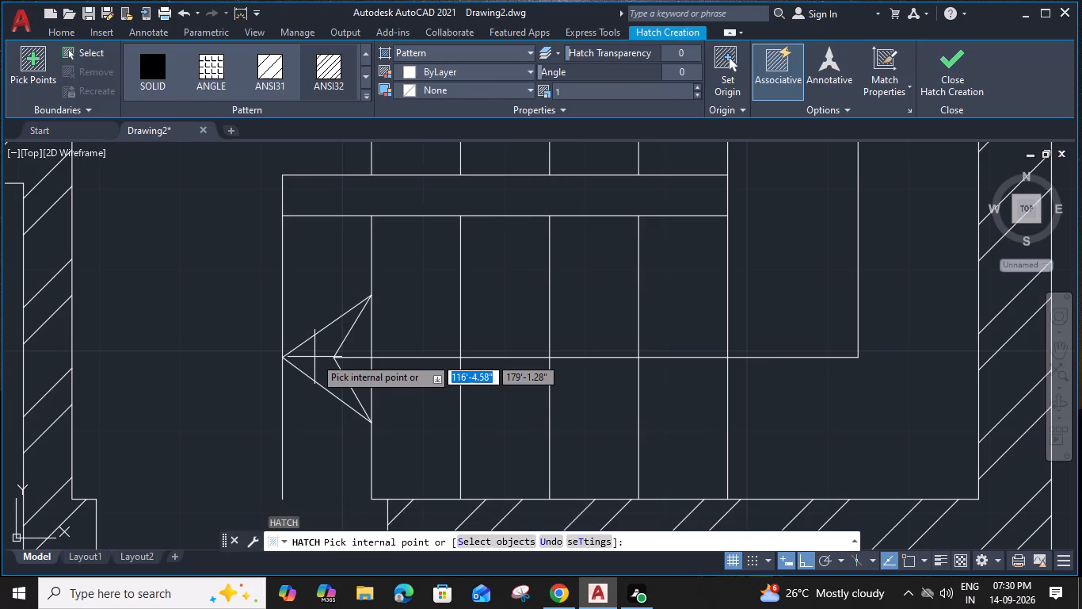
pyautogui.click(172, 69)
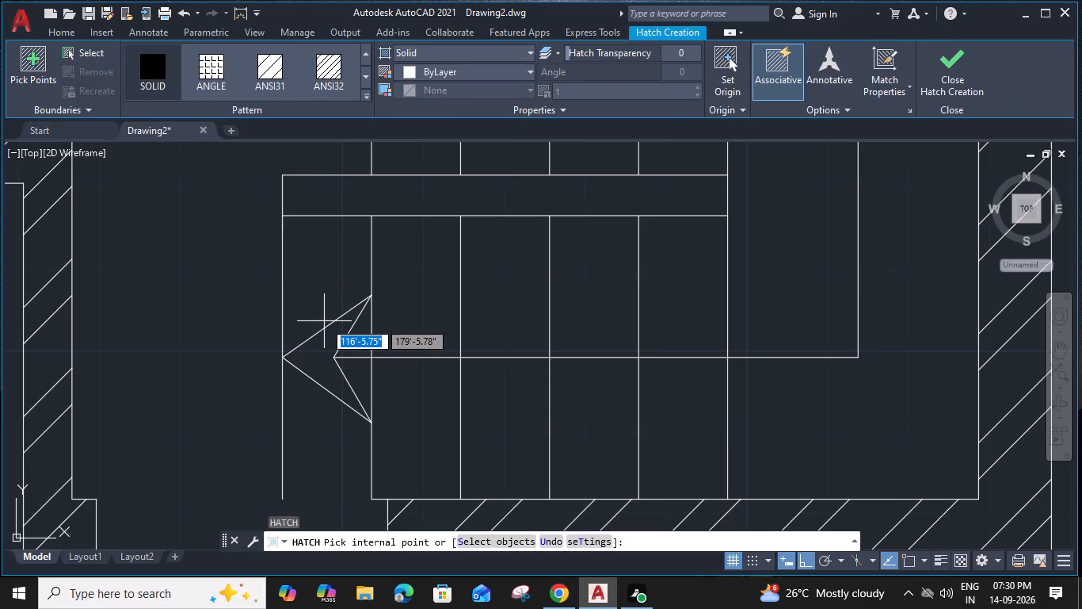
pyautogui.click(323, 354)
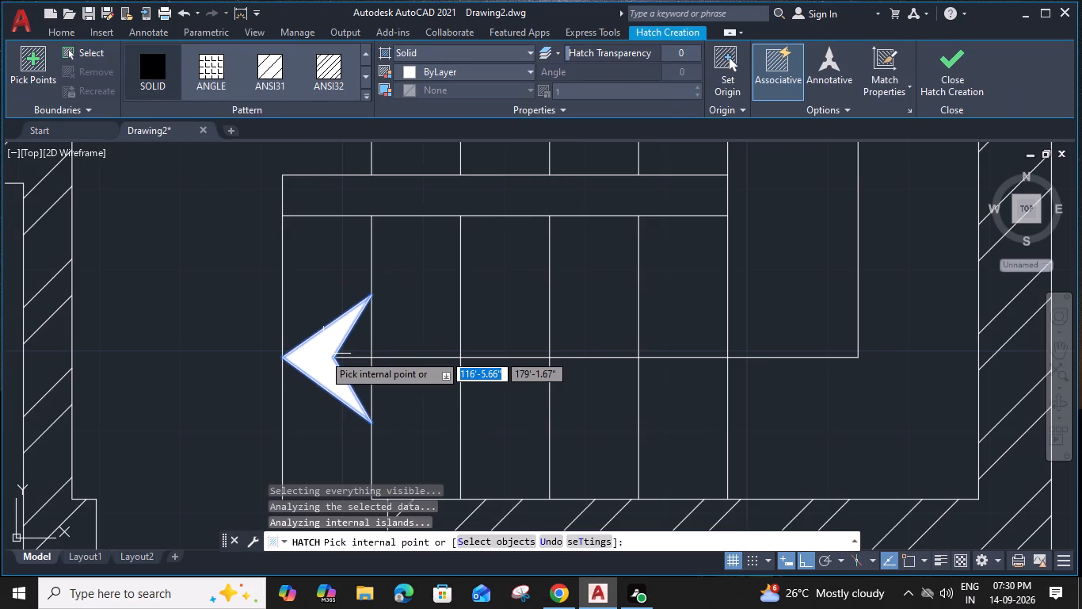
pyautogui.press('Escape')
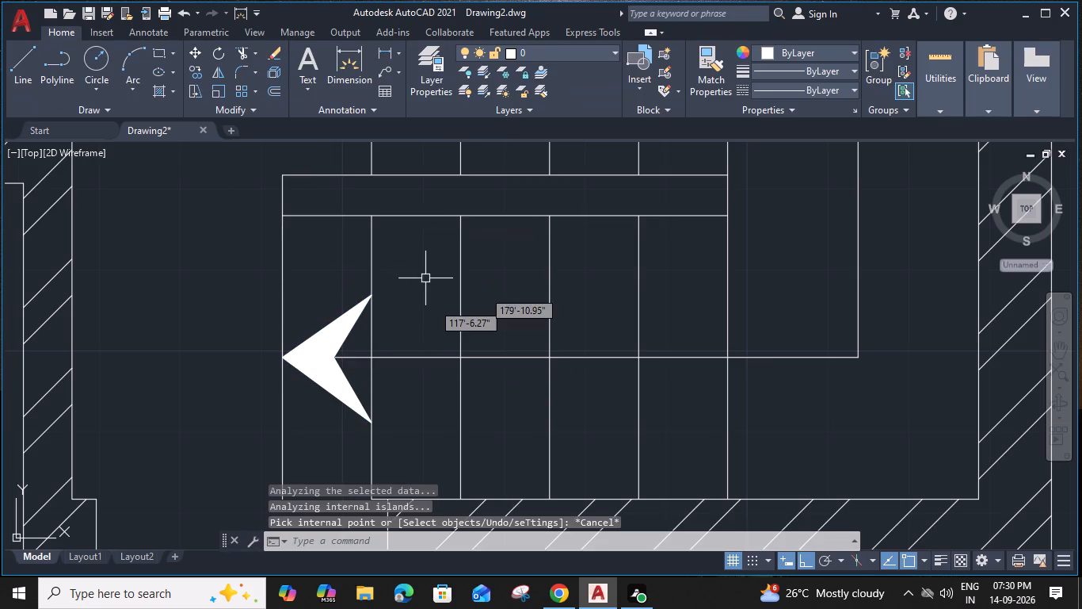
# Draw a dashed line in colour 153,27,30 across the opening below the stair, from the wall end's upper corner to the opposite wall.
pyautogui.scroll(-2, 432, 305)
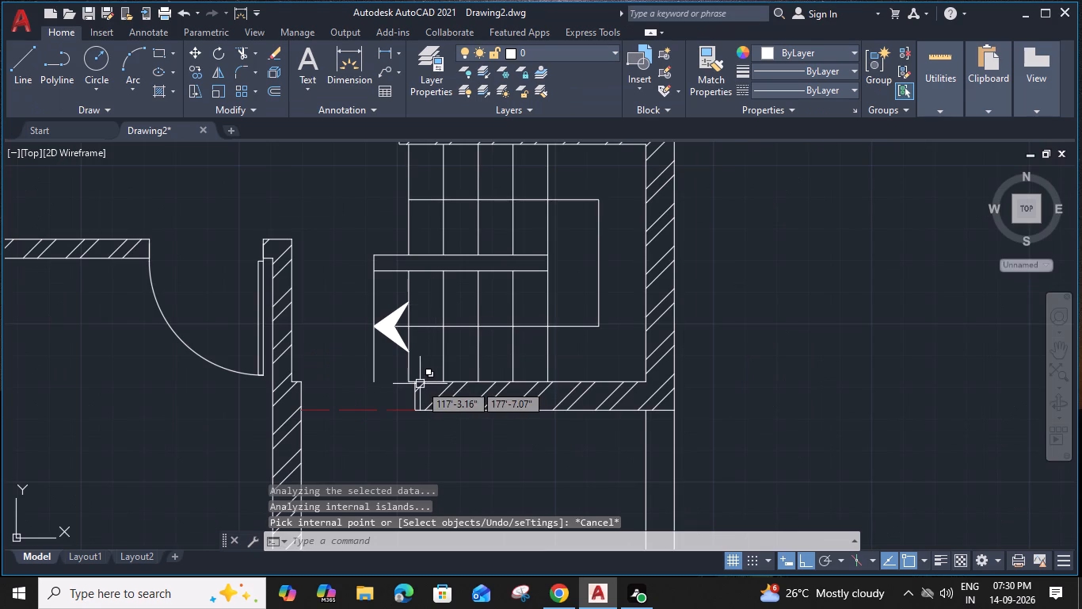
pyautogui.write('l')
pyautogui.press('space')
pyautogui.scroll(2, 406, 379)
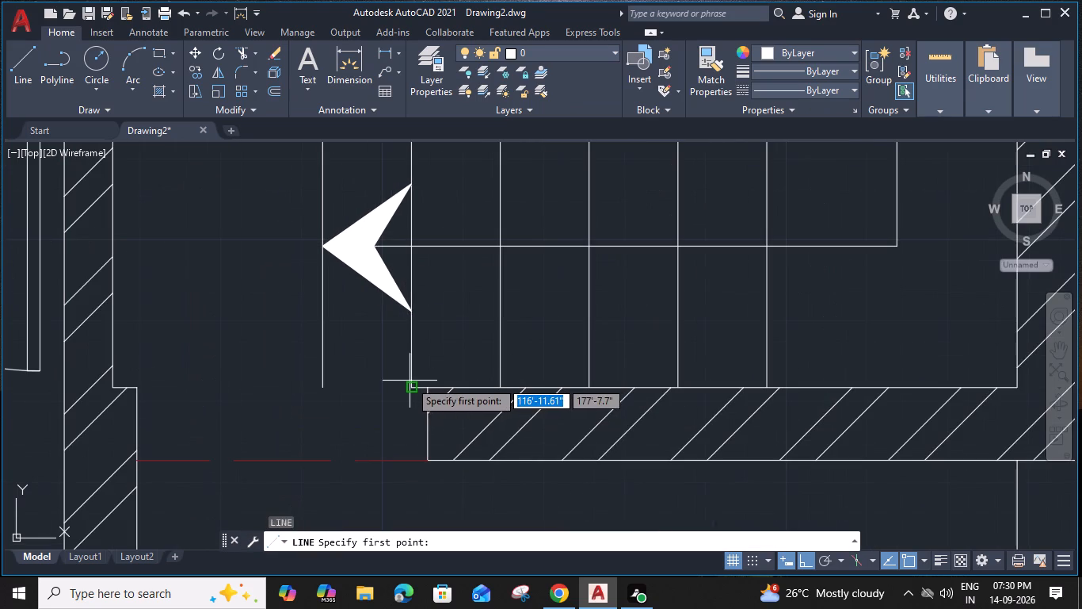
pyautogui.click(793, 57)
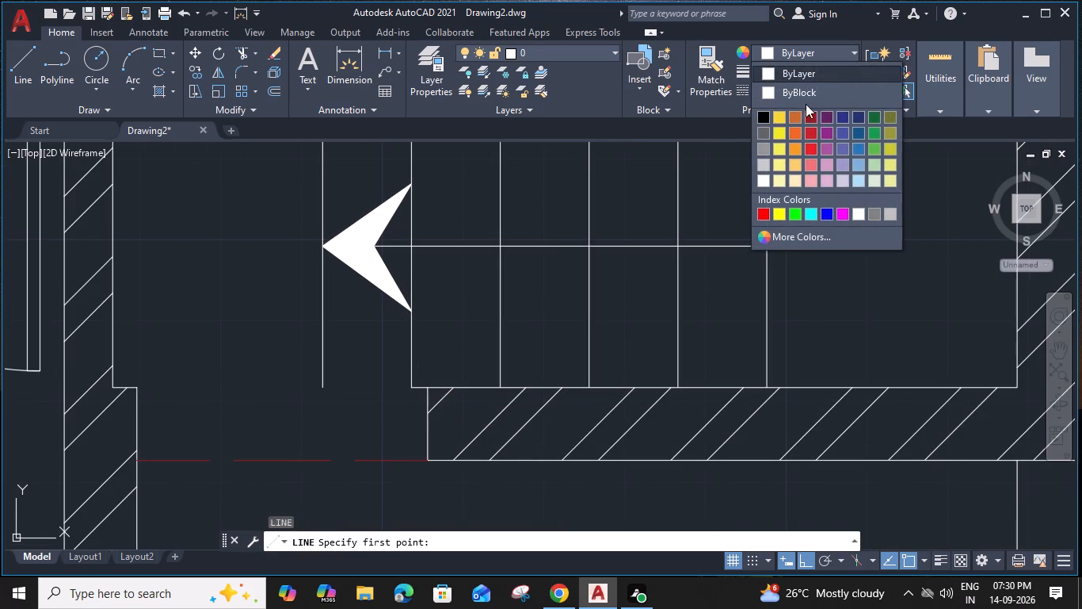
pyautogui.click(810, 116)
pyautogui.click(810, 94)
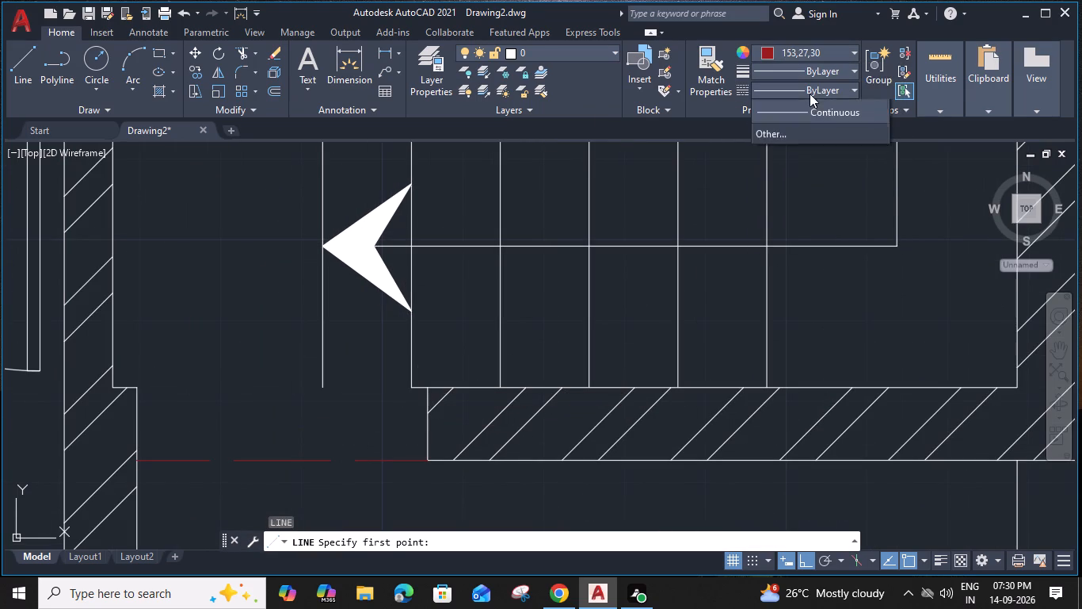
pyautogui.click(801, 148)
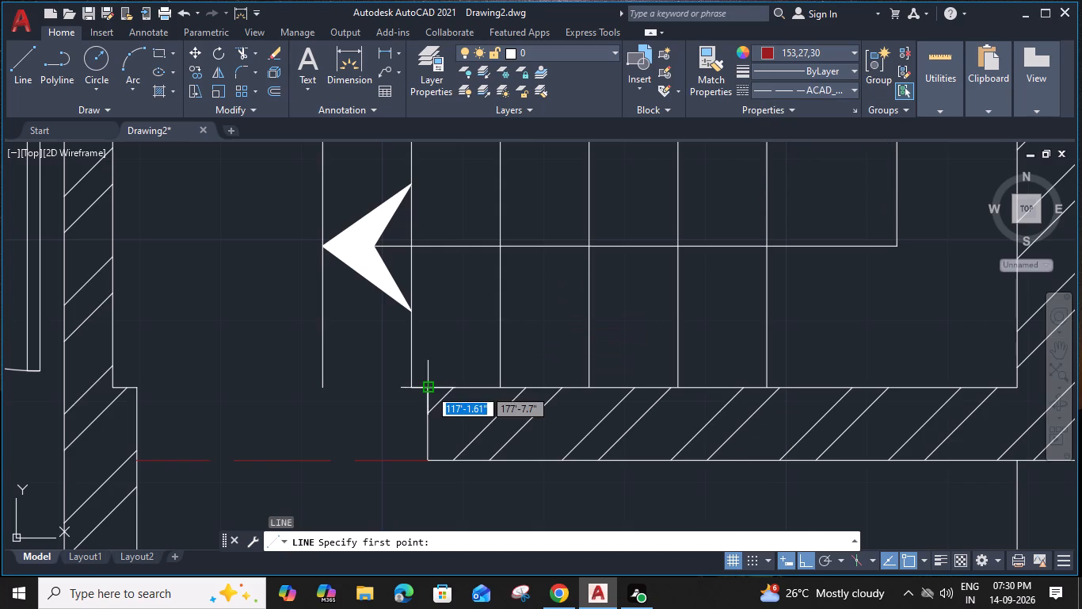
pyautogui.click(429, 389)
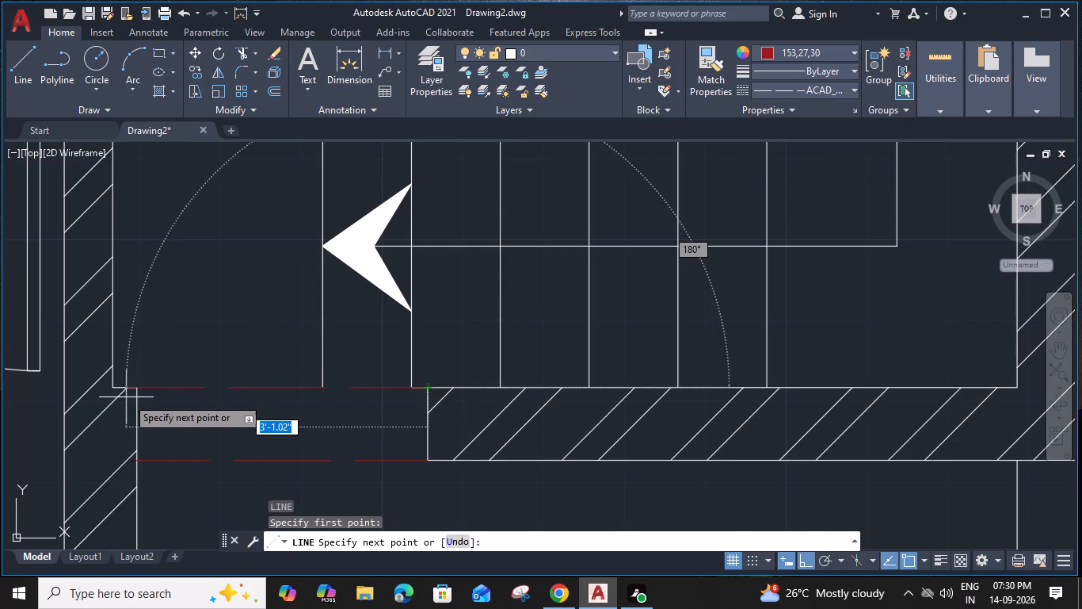
pyautogui.click(135, 387)
pyautogui.press('Escape')
# Add the multiline text "UP" with a 5" height beside the outer end of the upper stair path line.
pyautogui.scroll(-3, 183, 352)
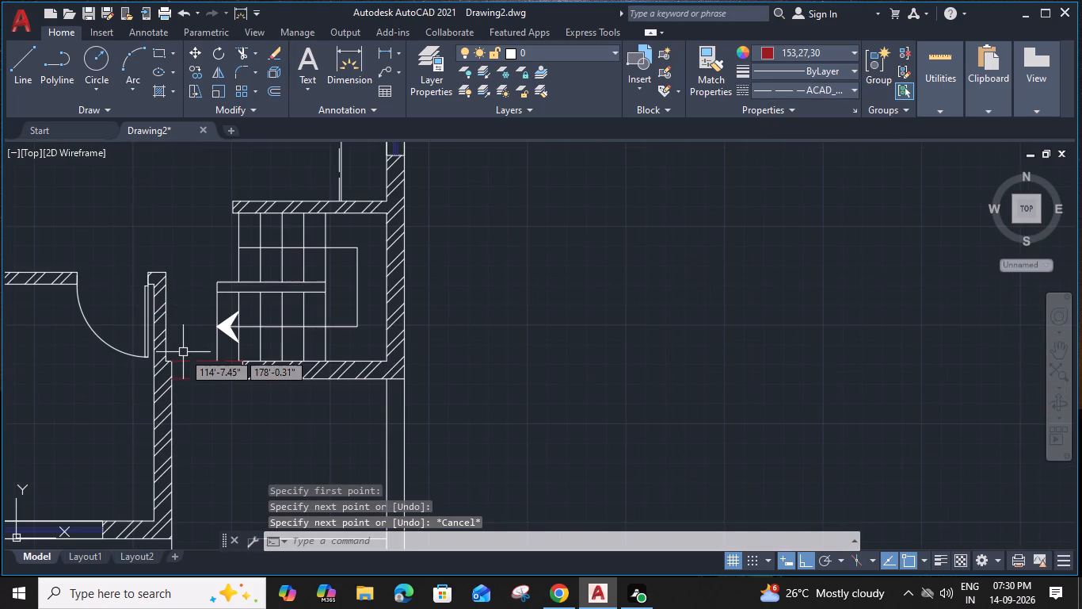
pyautogui.moveTo(201, 345); pyautogui.dragTo(257, 355, button='middle')
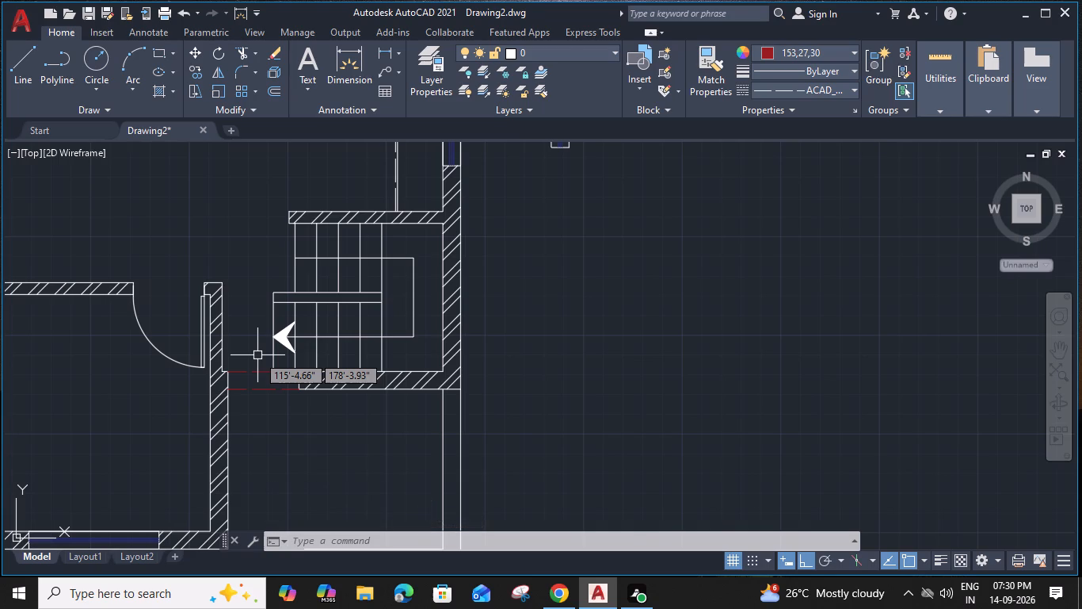
pyautogui.scroll(-1, 253, 362)
pyautogui.moveTo(246, 361); pyautogui.dragTo(319, 404, button='middle')
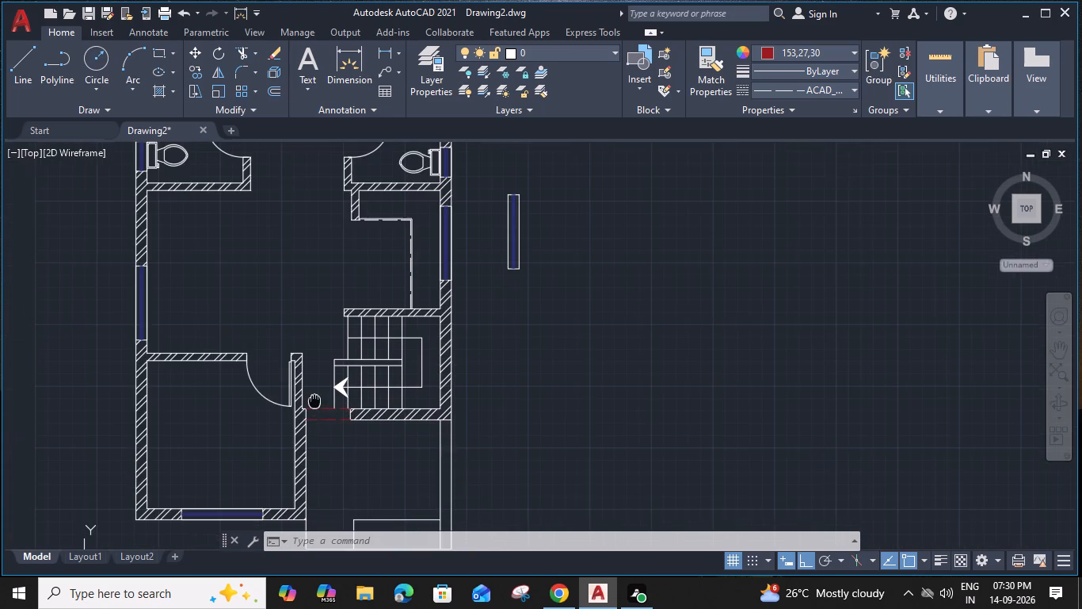
pyautogui.scroll(2, 341, 339)
pyautogui.write('mt')
pyautogui.press('Return')
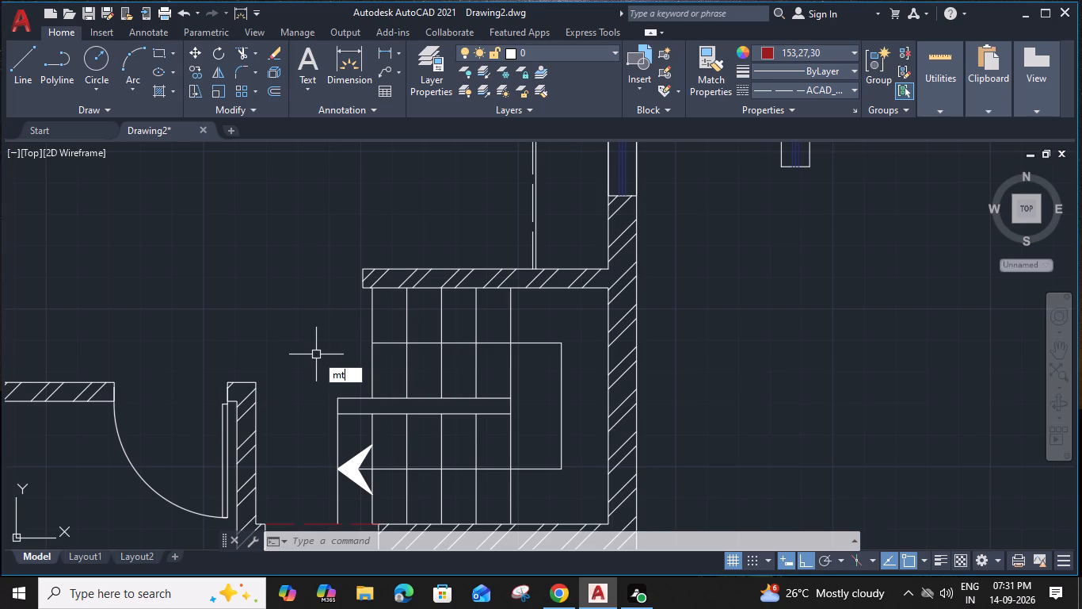
pyautogui.scroll(3, 394, 331)
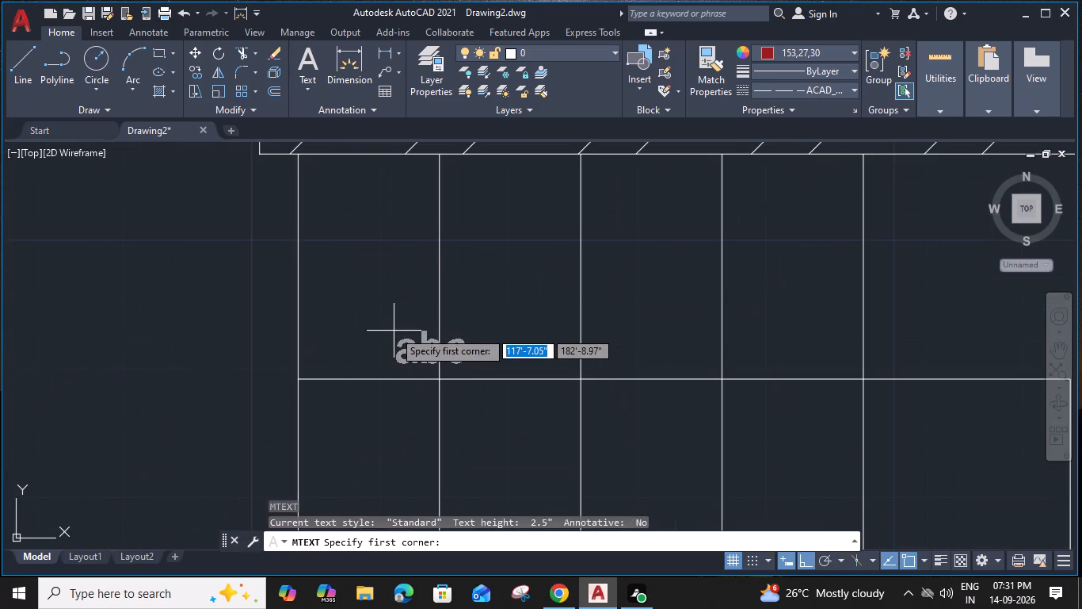
pyautogui.click(262, 369)
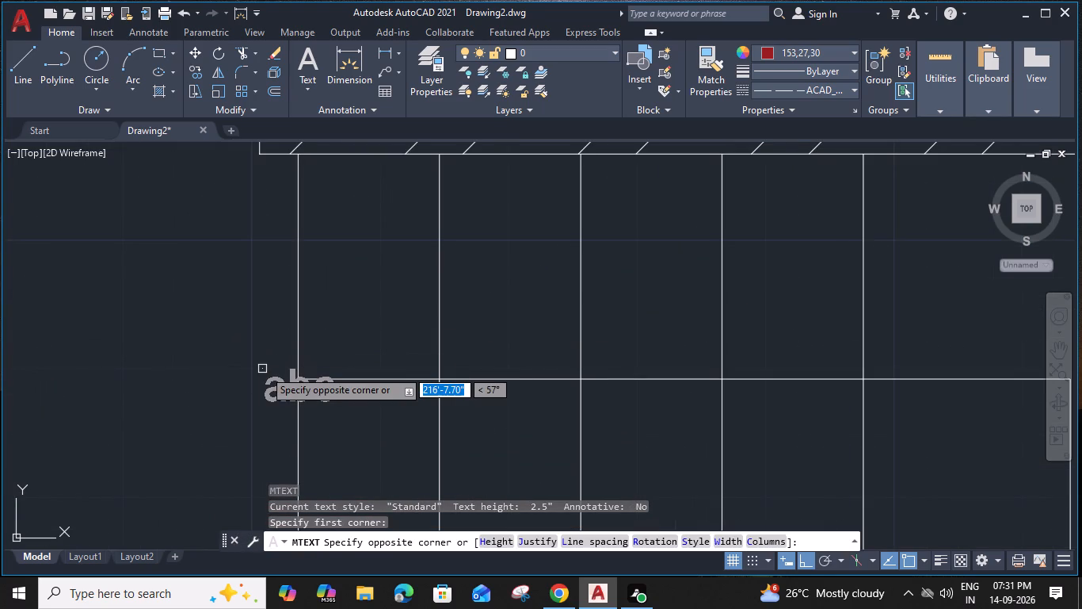
pyautogui.click(176, 414)
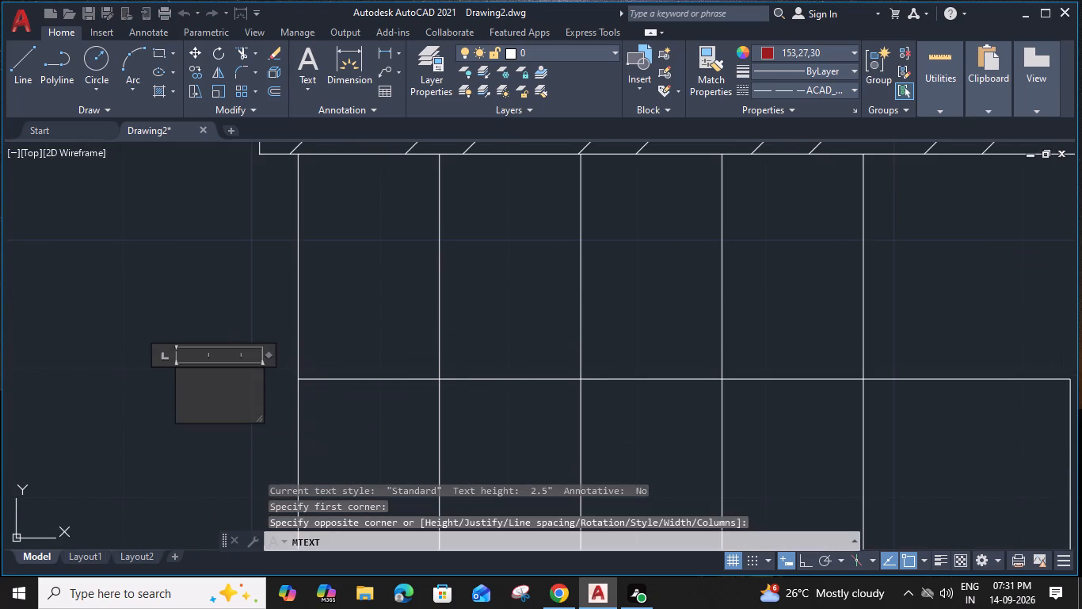
pyautogui.moveTo(200, 394); pyautogui.dragTo(367, 373, button='middle')
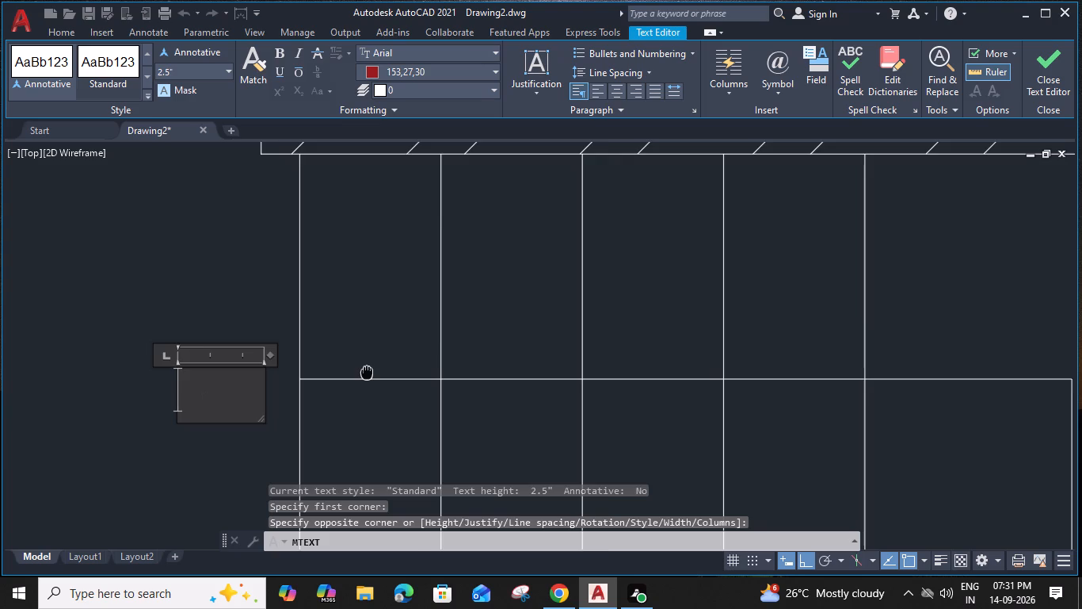
pyautogui.click(192, 71)
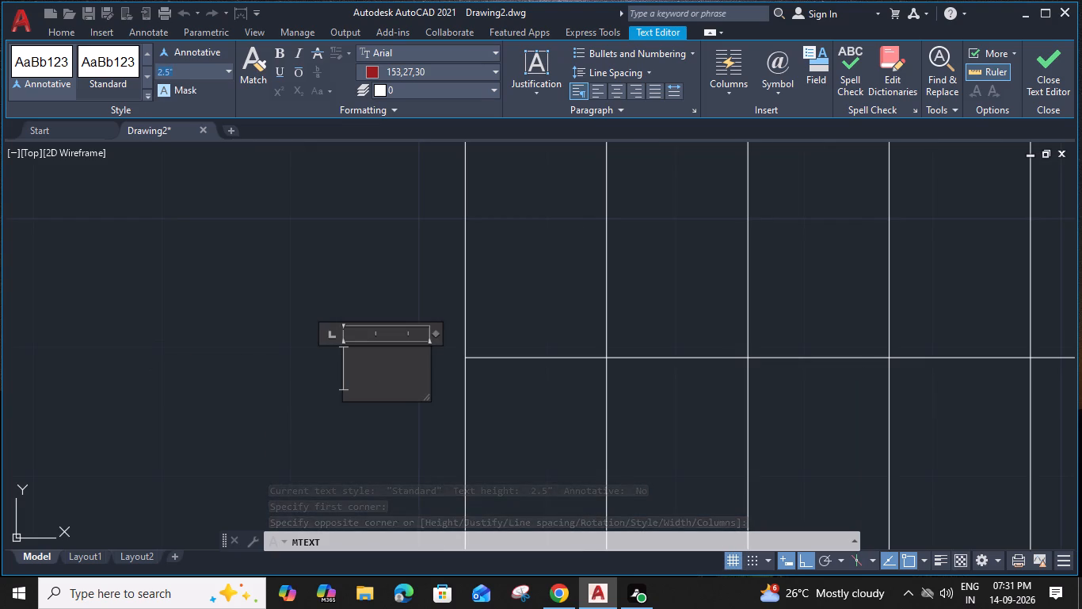
pyautogui.write('5"')
pyautogui.press('Return')
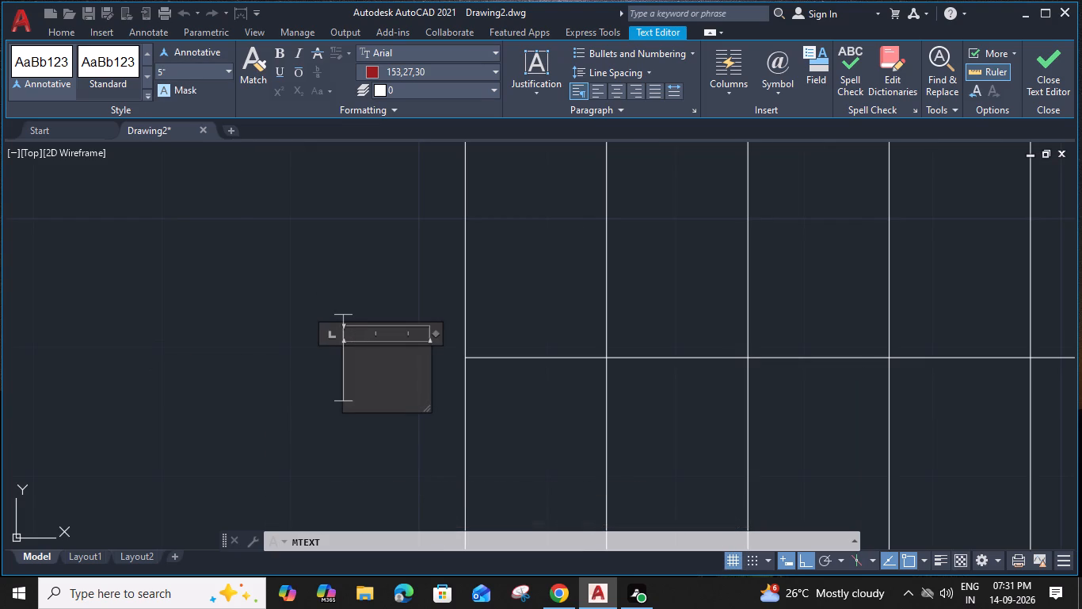
pyautogui.write('UP')
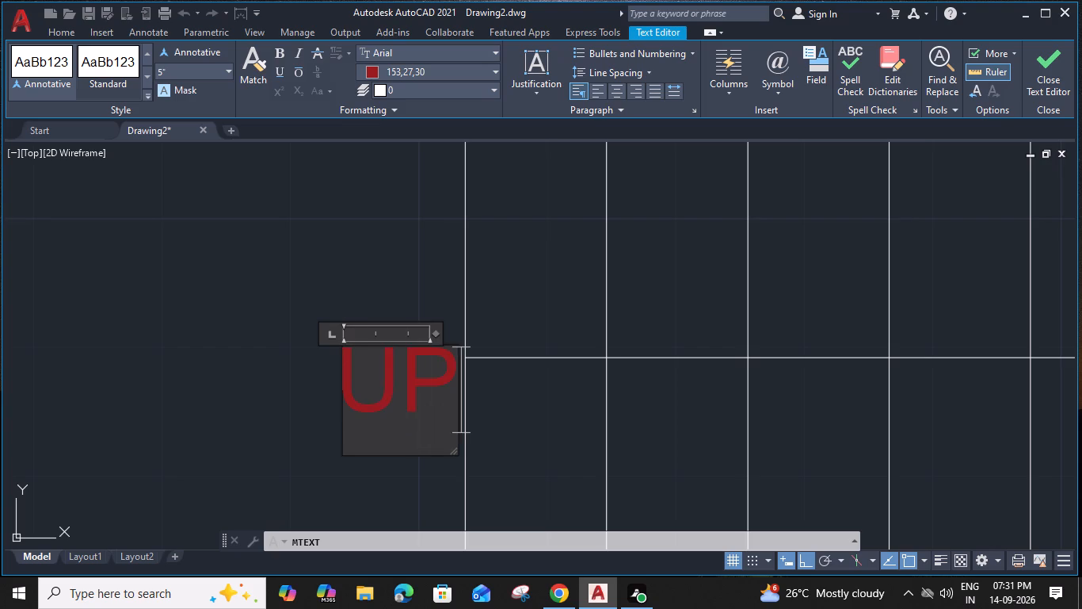
# Widen the "UP" text box, change the text's colour to ByLayer and finish editing the text.
pyautogui.moveTo(438, 331); pyautogui.dragTo(455, 340)
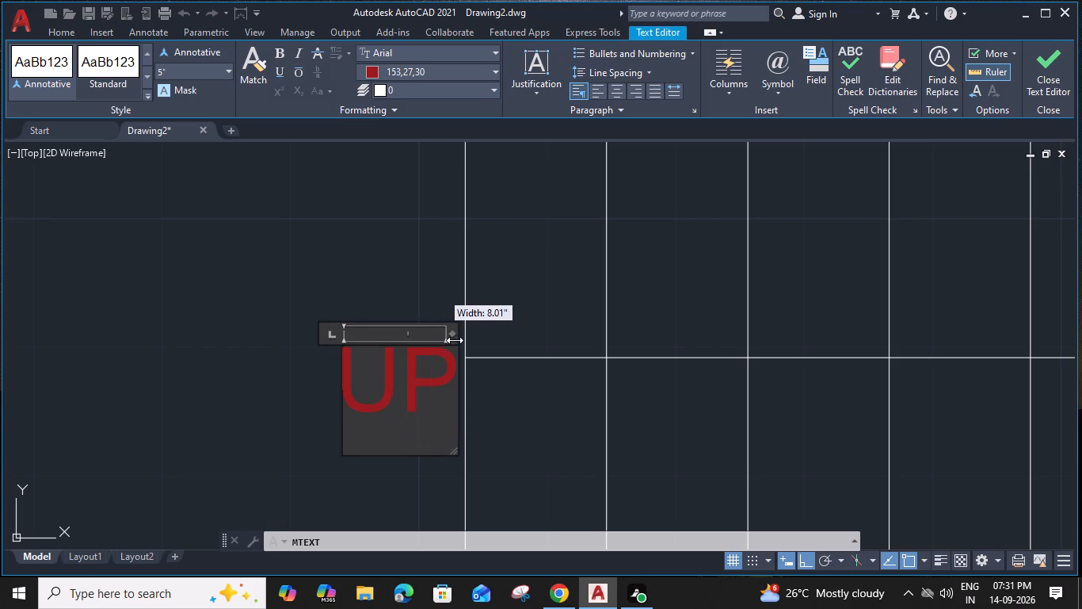
pyautogui.moveTo(455, 340); pyautogui.dragTo(483, 340)
pyautogui.moveTo(465, 363); pyautogui.dragTo(320, 361)
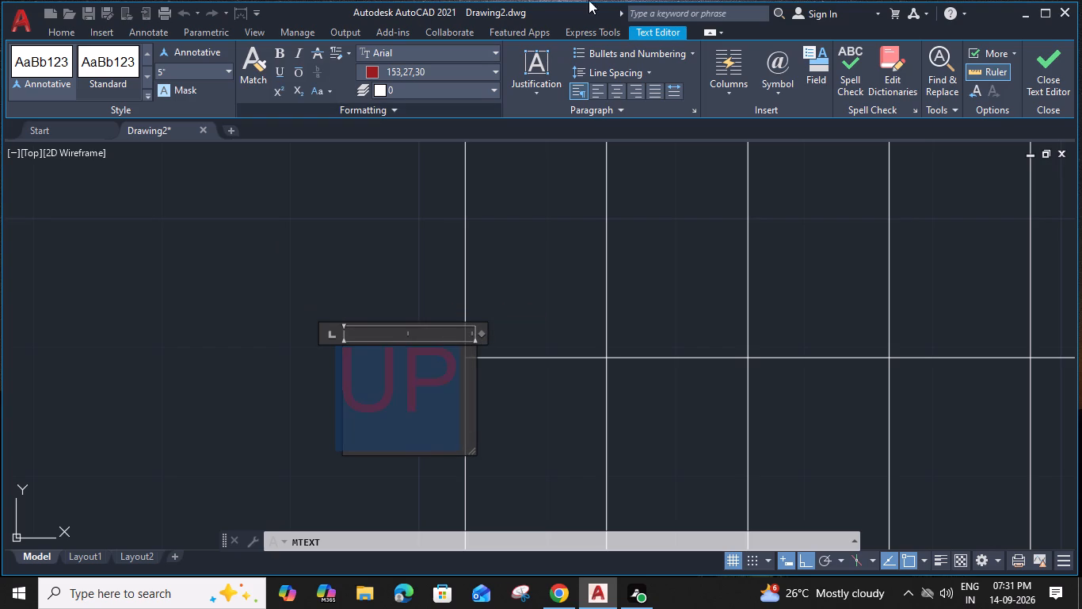
pyautogui.click(492, 67)
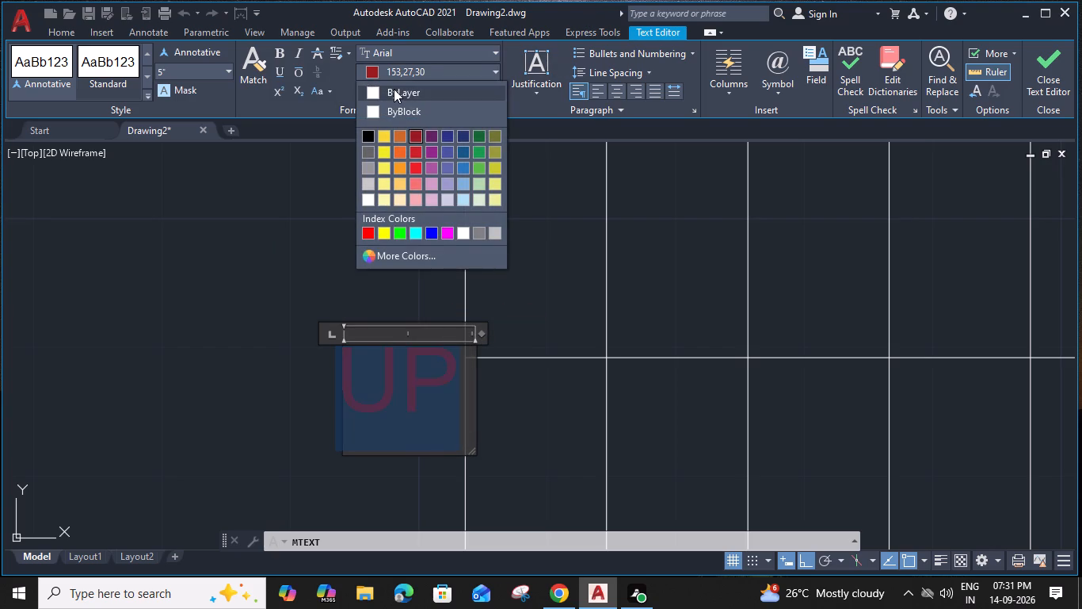
pyautogui.click(394, 89)
pyautogui.press('Escape')
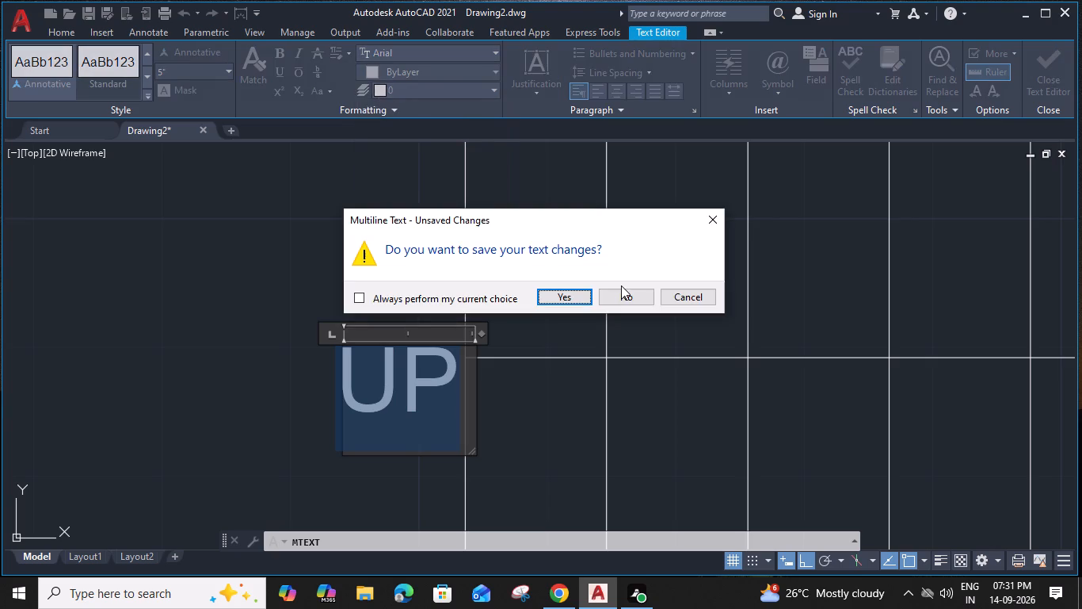
pyautogui.click(718, 216)
pyautogui.click(407, 278)
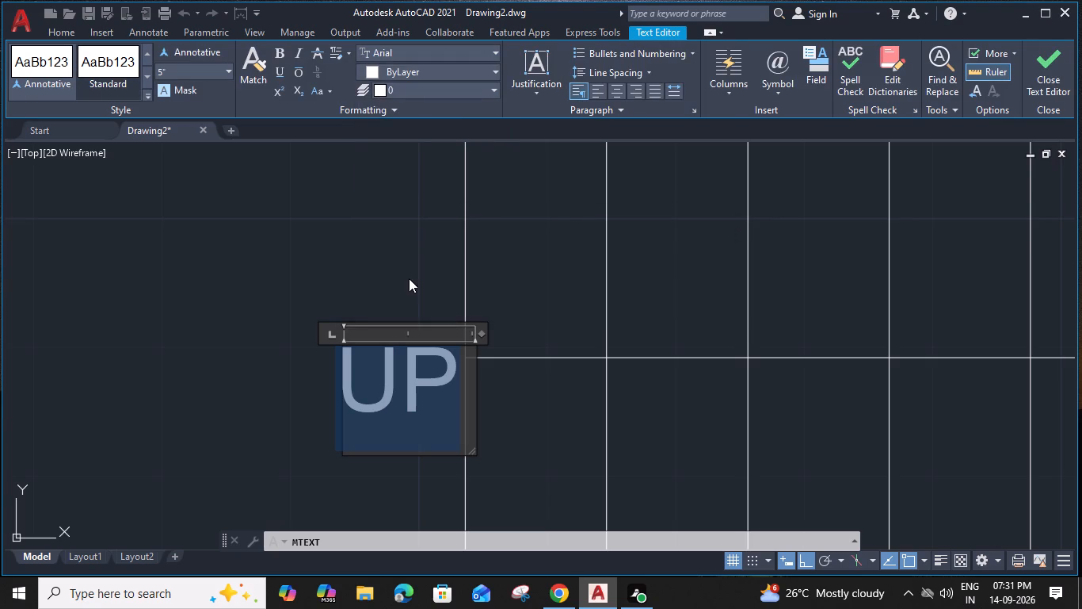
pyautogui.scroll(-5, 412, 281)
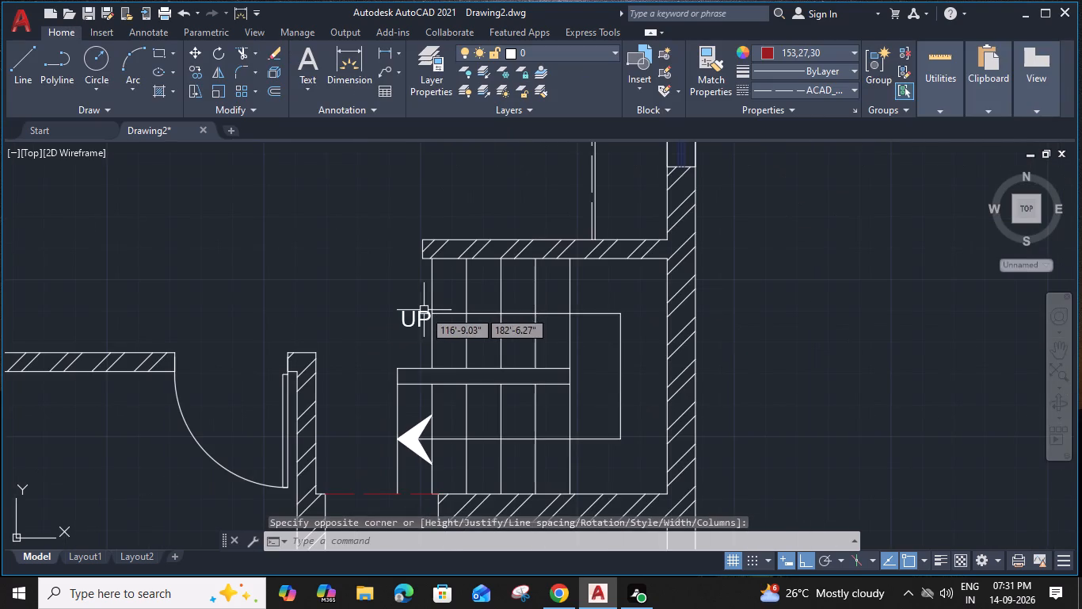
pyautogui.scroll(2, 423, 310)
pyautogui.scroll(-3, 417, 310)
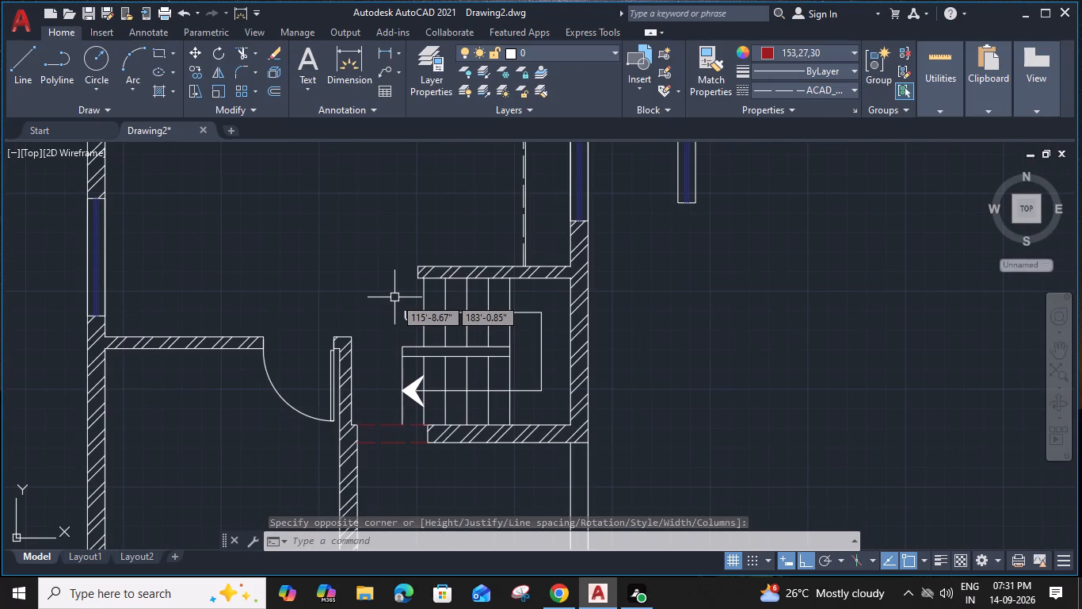
# Delete the spare window symbol standing outside the house's outer wall, beside the kitchen window.
pyautogui.scroll(-2, 420, 393)
pyautogui.moveTo(425, 384); pyautogui.dragTo(459, 391, button='middle')
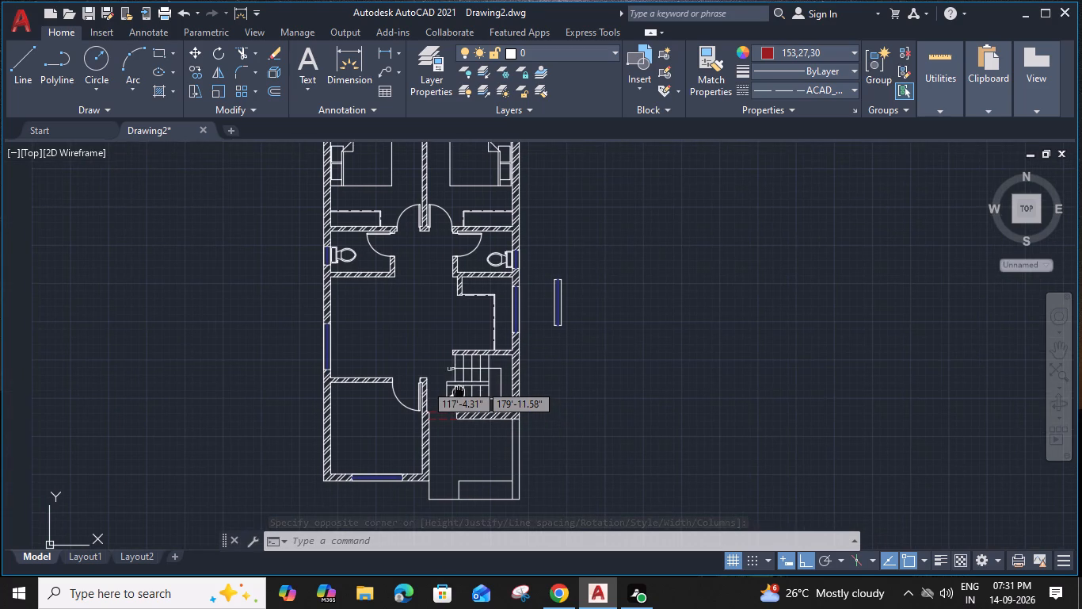
pyautogui.click(585, 262)
pyautogui.click(539, 330)
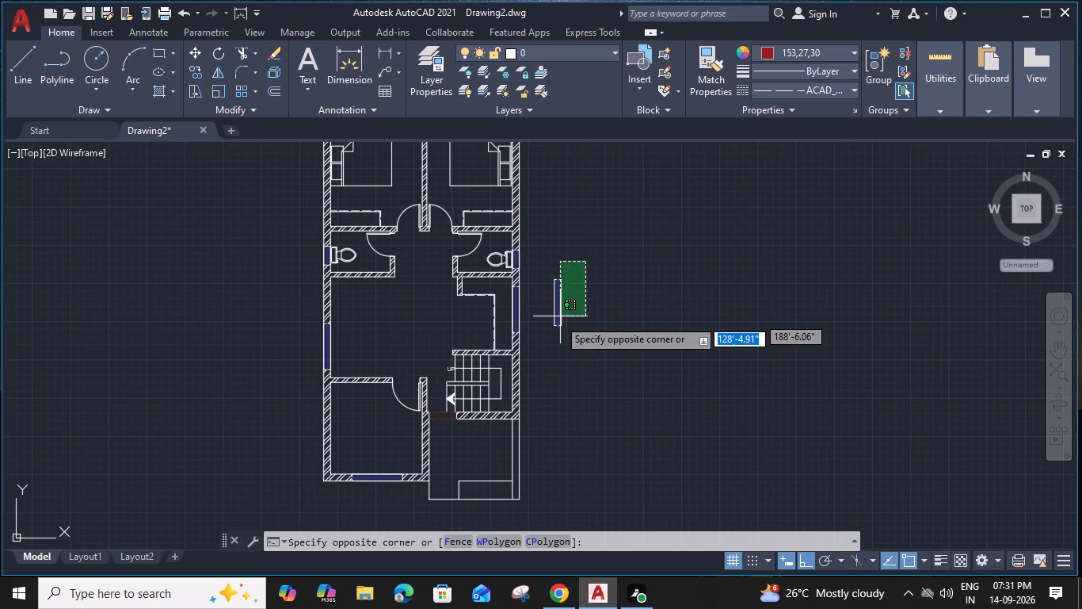
pyautogui.press('Delete')
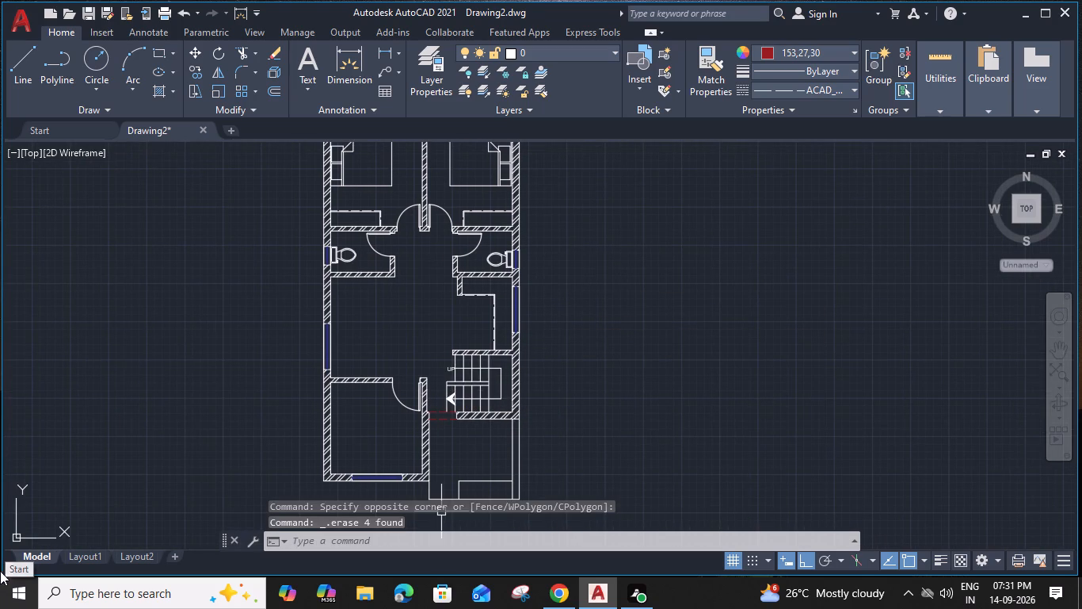
# Review the whole floor plan, from the two bedrooms down to the stair and entrance area.
pyautogui.moveTo(414, 306); pyautogui.dragTo(426, 313, button='middle')
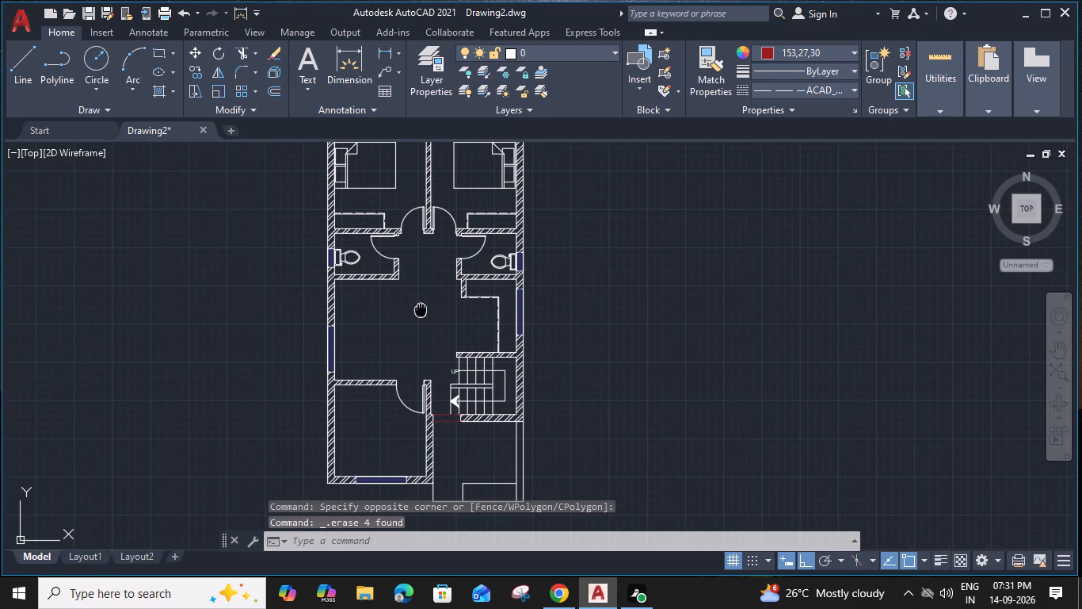
pyautogui.moveTo(426, 313); pyautogui.dragTo(479, 301, button='middle')
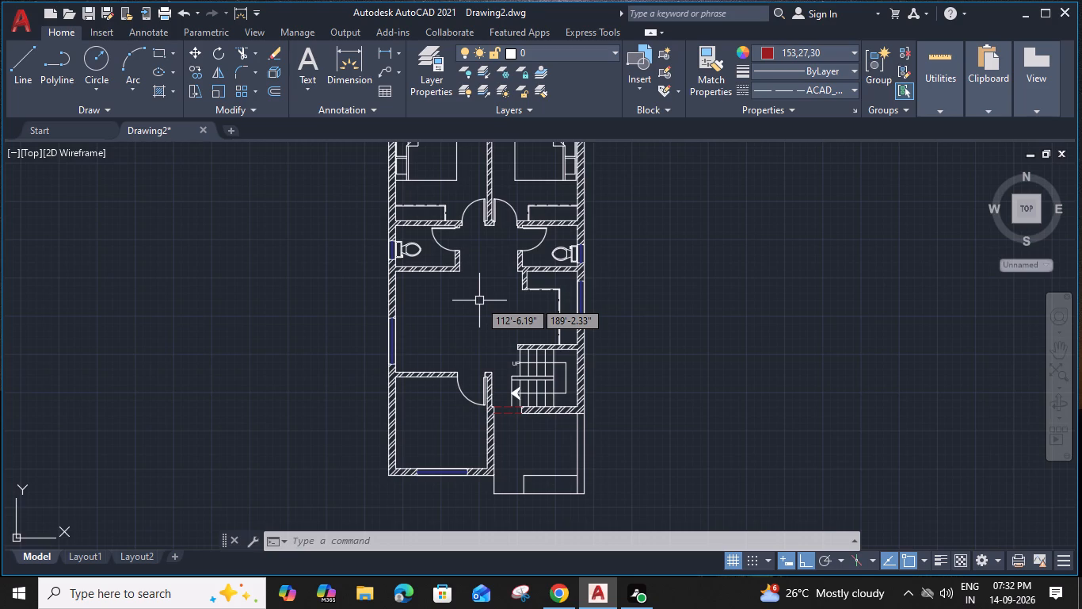
pyautogui.scroll(-1, 479, 301)
pyautogui.moveTo(479, 301); pyautogui.dragTo(478, 333, button='middle')
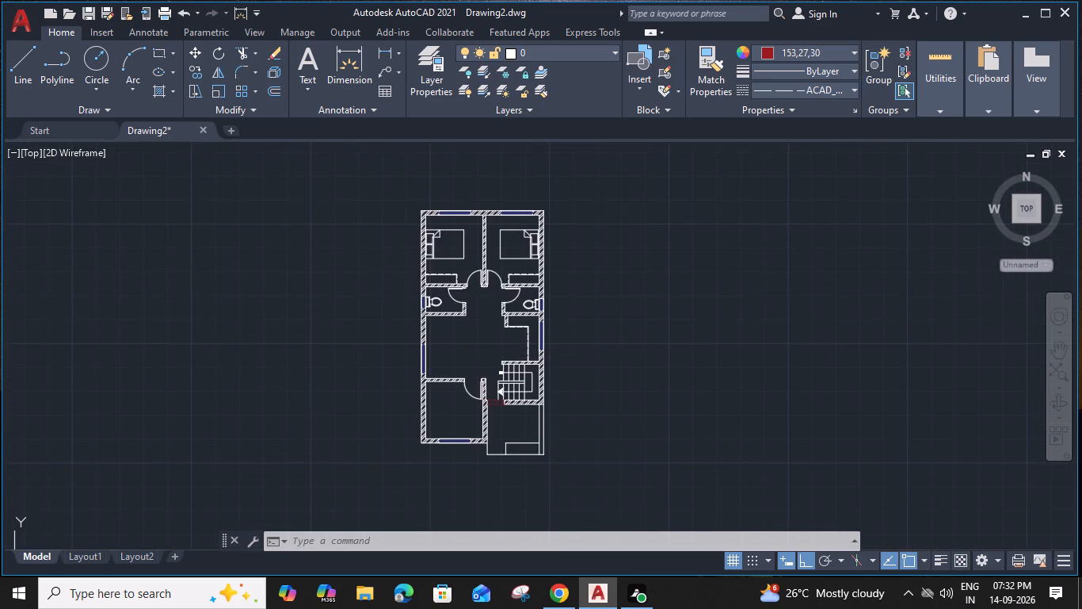
pyautogui.scroll(2, 478, 333)
pyautogui.moveTo(478, 333); pyautogui.dragTo(477, 384, button='middle')
pyautogui.scroll(-2, 477, 384)
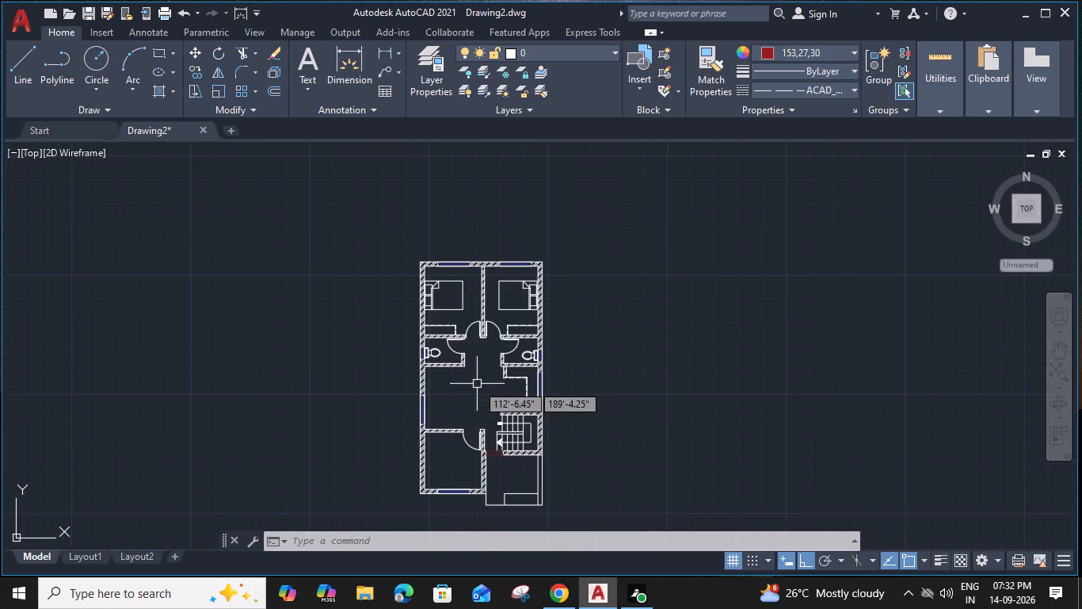
pyautogui.moveTo(477, 384); pyautogui.dragTo(497, 348, button='middle')
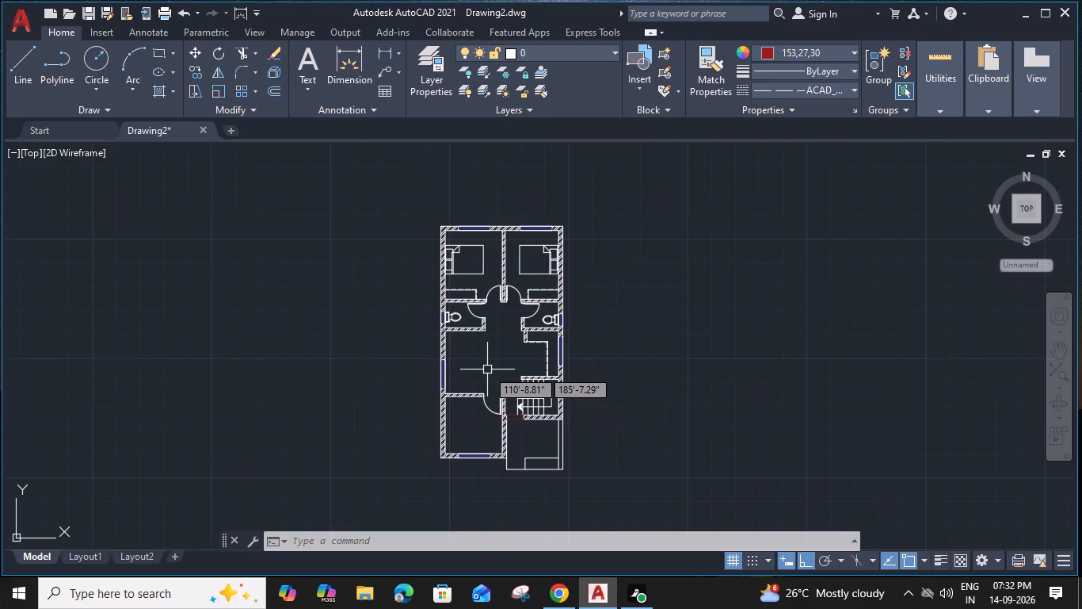
pyautogui.moveTo(492, 312); pyautogui.dragTo(505, 311, button='middle')
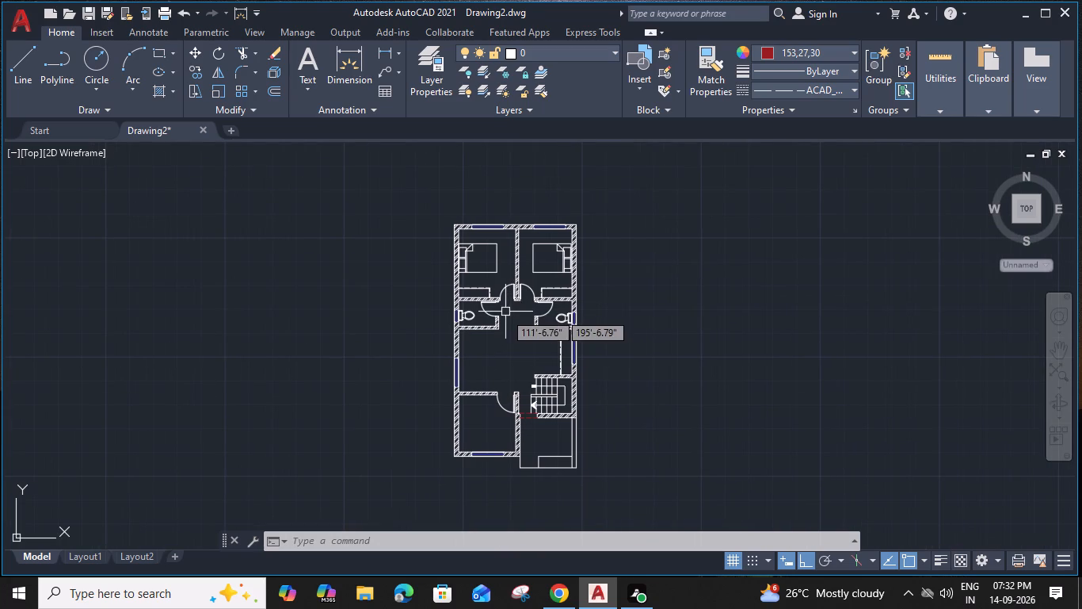
pyautogui.moveTo(499, 362); pyautogui.dragTo(509, 362, button='middle')
# Place a multiline text box in the front room beside the entrance, between its door and front window.
pyautogui.scroll(2, 482, 409)
pyautogui.click(481, 430)
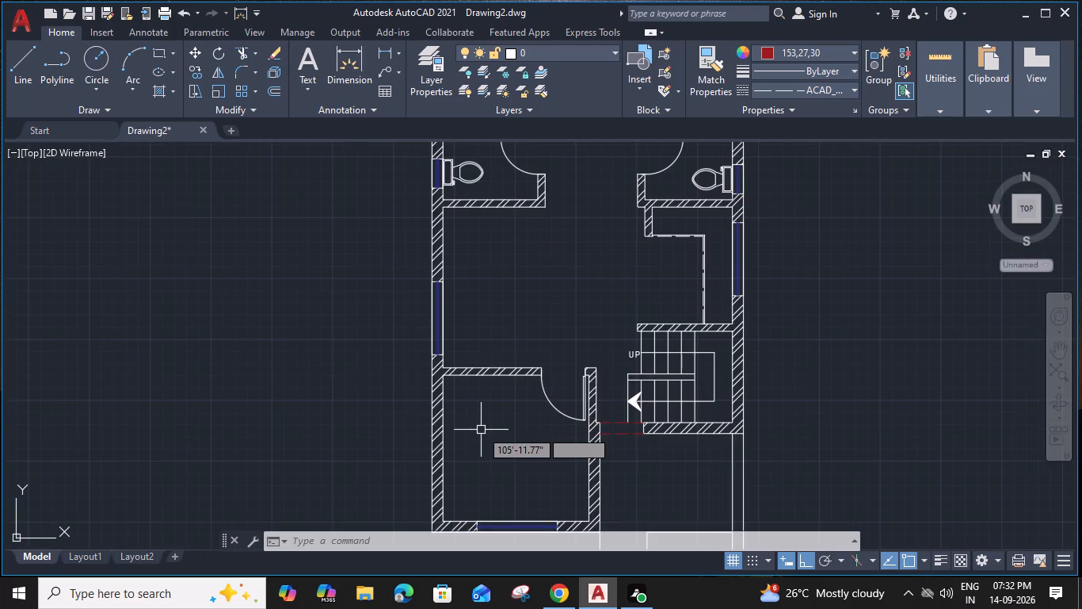
pyautogui.click(554, 456)
pyautogui.write('MT')
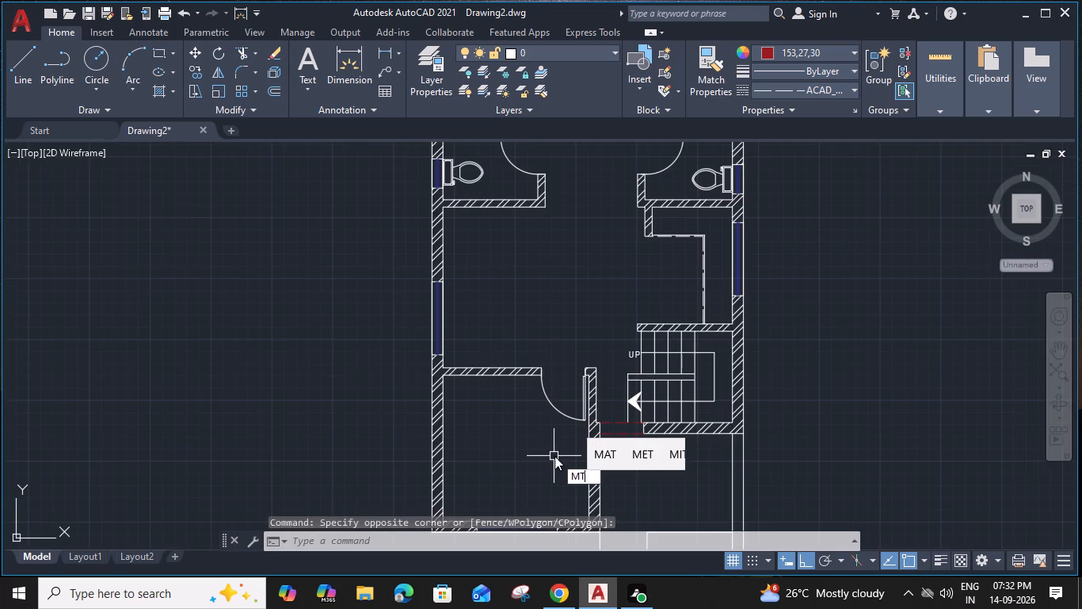
pyautogui.press('space')
pyautogui.click(467, 455)
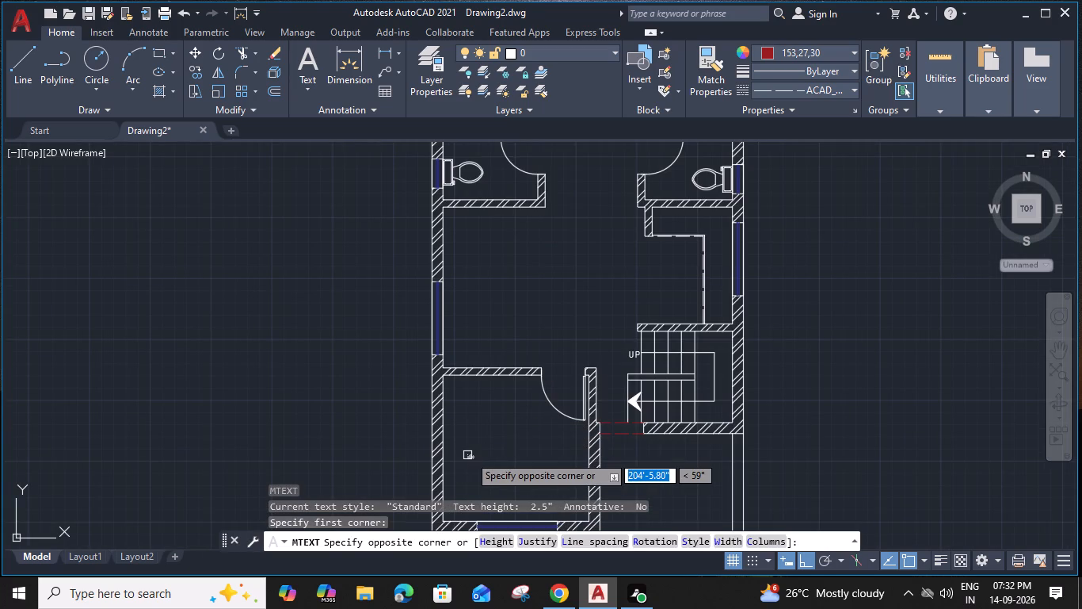
pyautogui.click(551, 476)
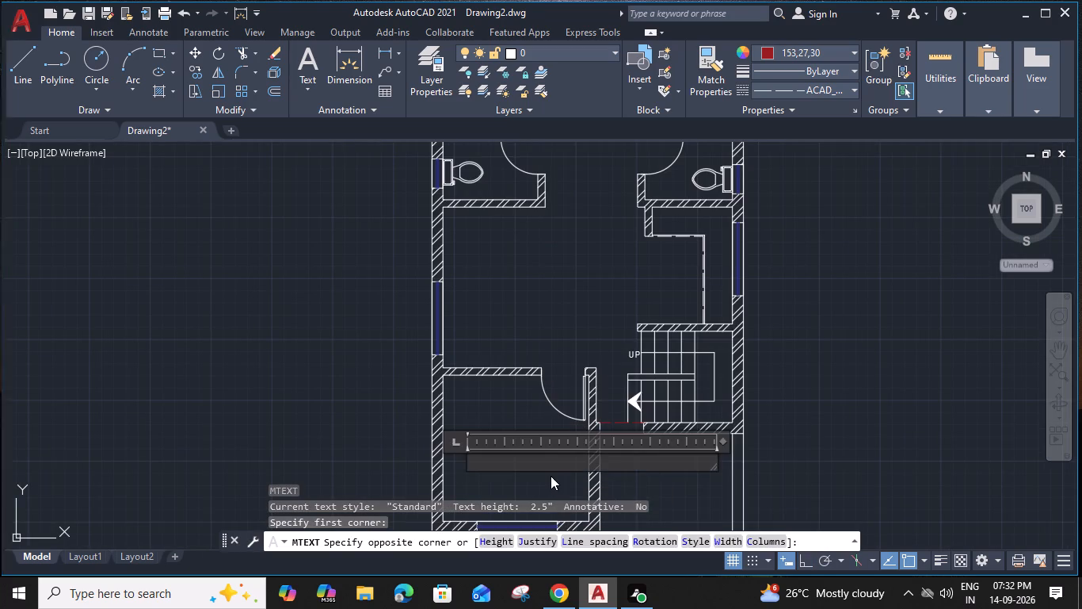
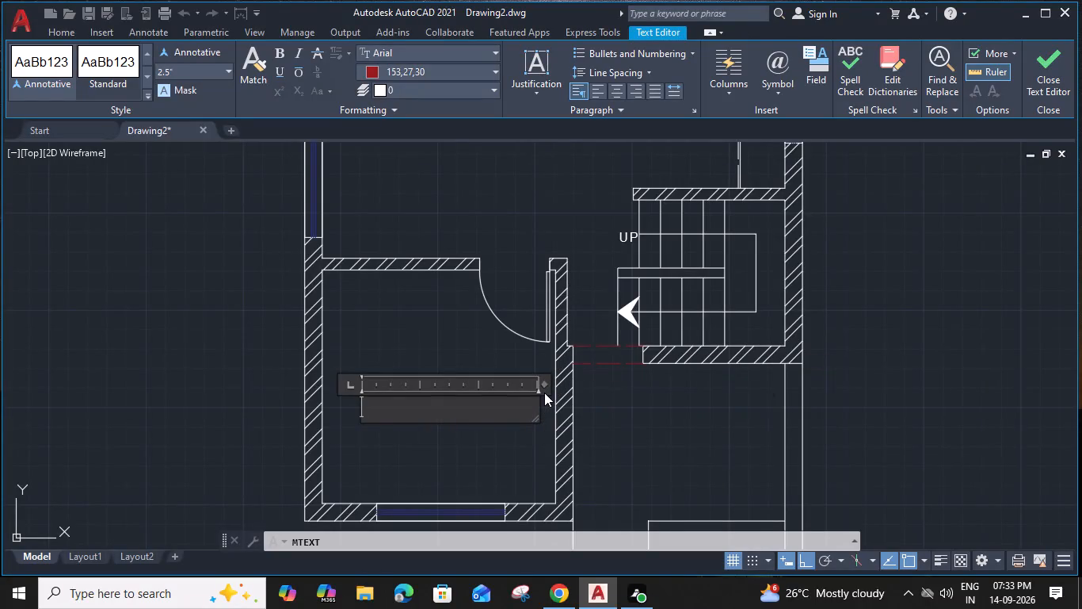
# Set the new room label's text height to 9" and its colour to ByLayer.
pyautogui.click(173, 71)
pyautogui.write('9"')
pyautogui.press('Return')
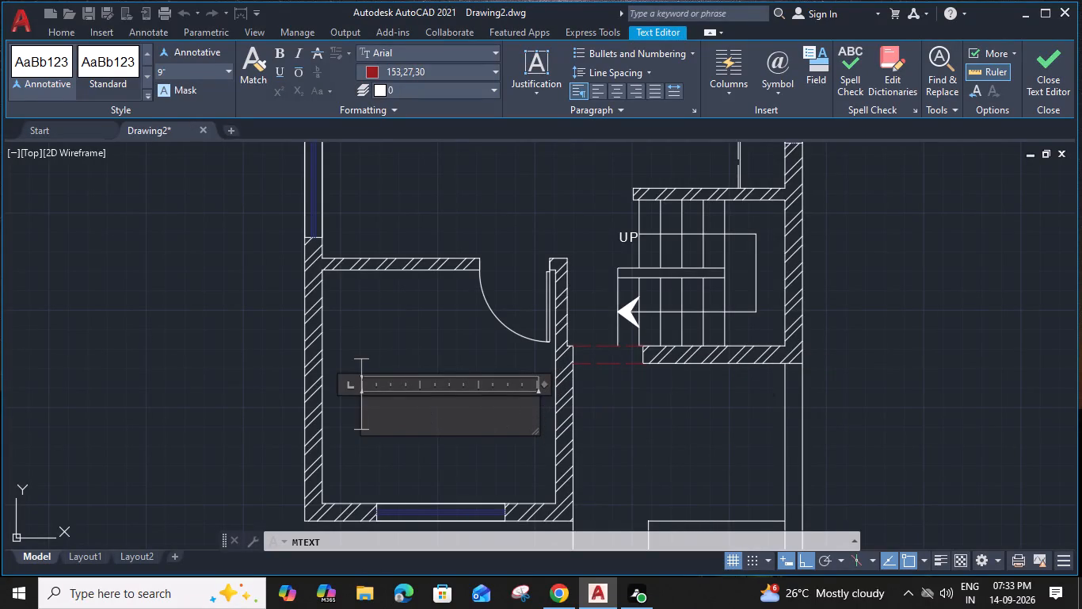
pyautogui.moveTo(393, 270); pyautogui.dragTo(399, 202, button='middle')
pyautogui.scroll(2, 400, 341)
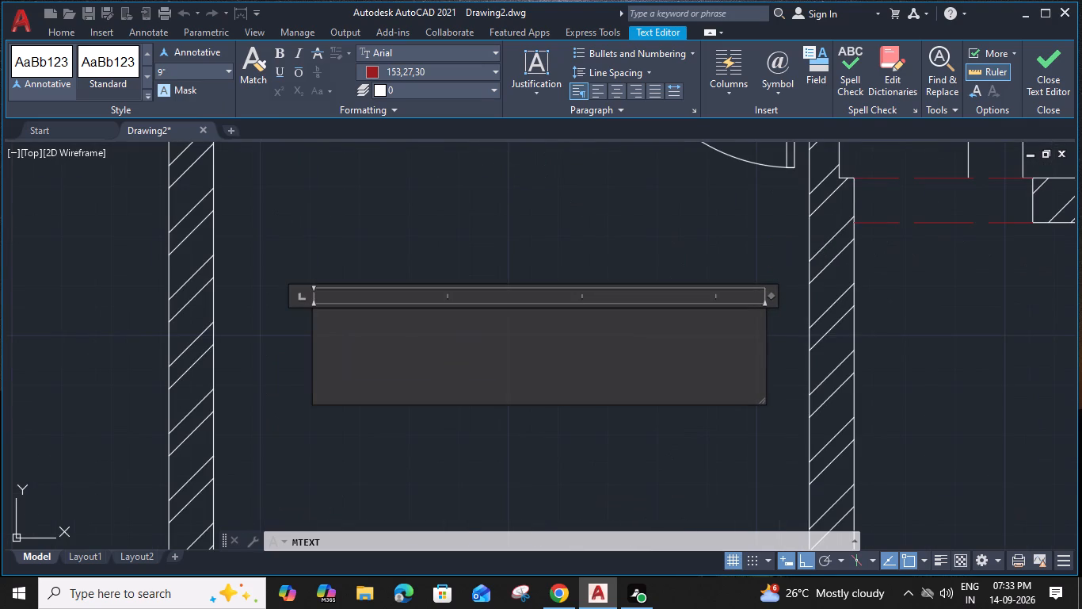
pyautogui.write('DR')
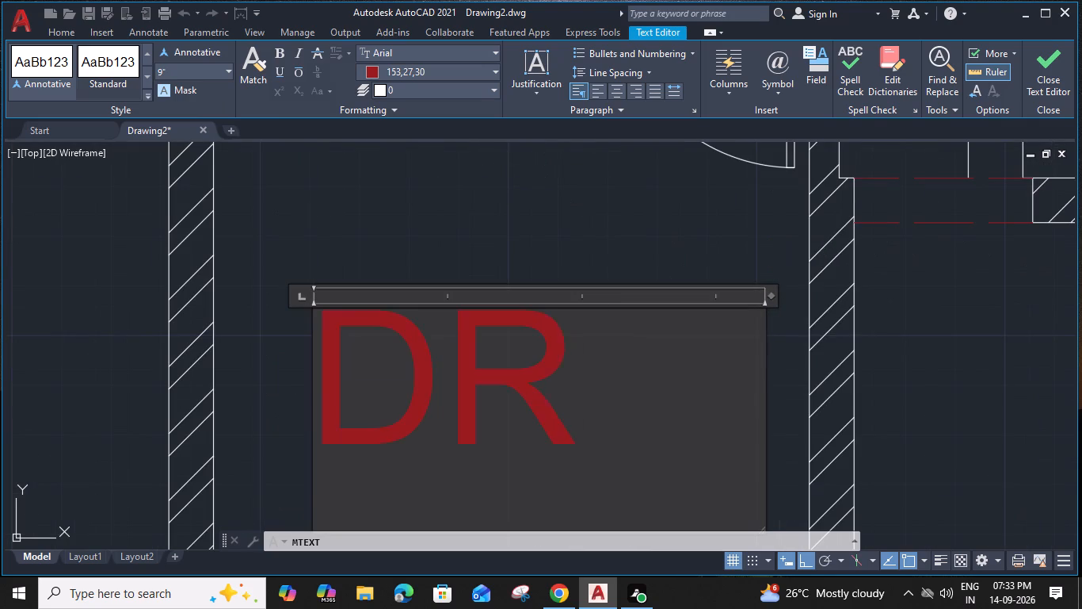
pyautogui.press('BackSpace')
pyautogui.press('BackSpace')
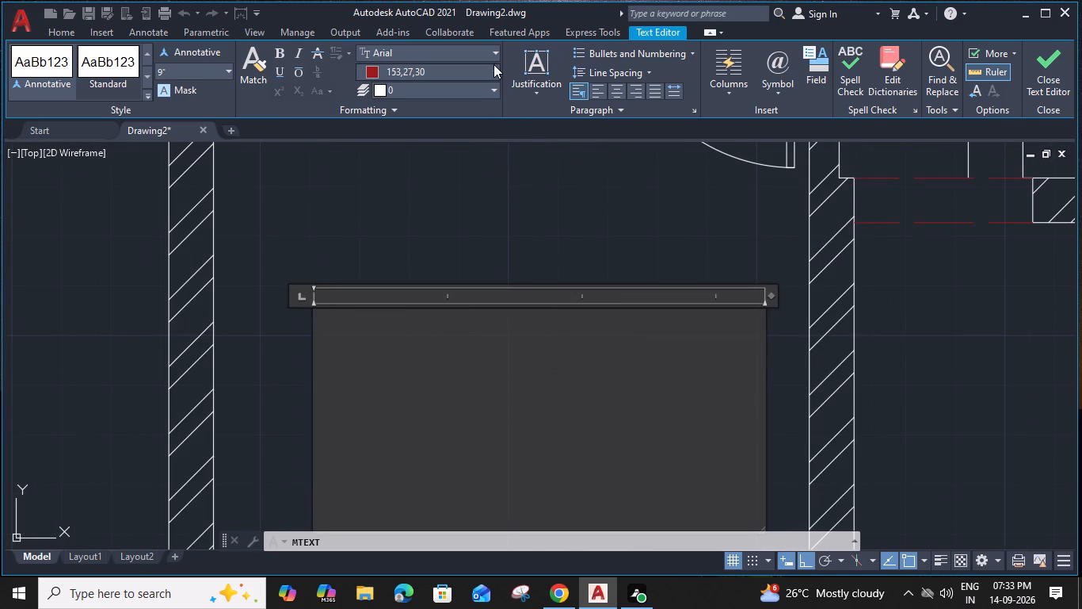
pyautogui.click(493, 64)
pyautogui.click(475, 98)
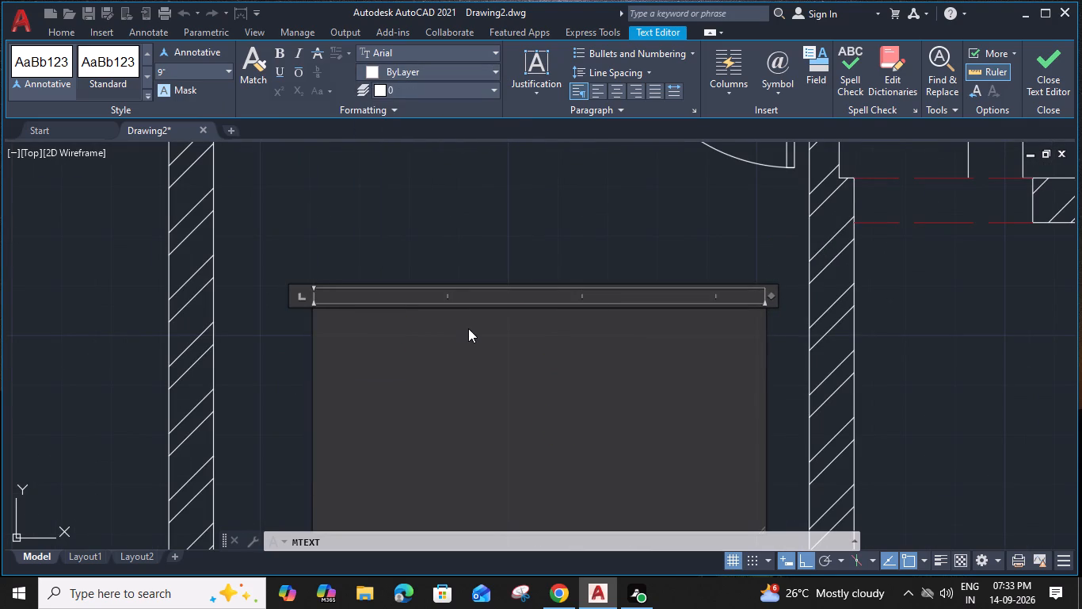
# Enter "DRAWING ROOM" as the label's first line, widening the text box so the words fit on one line.
pyautogui.write('DR')
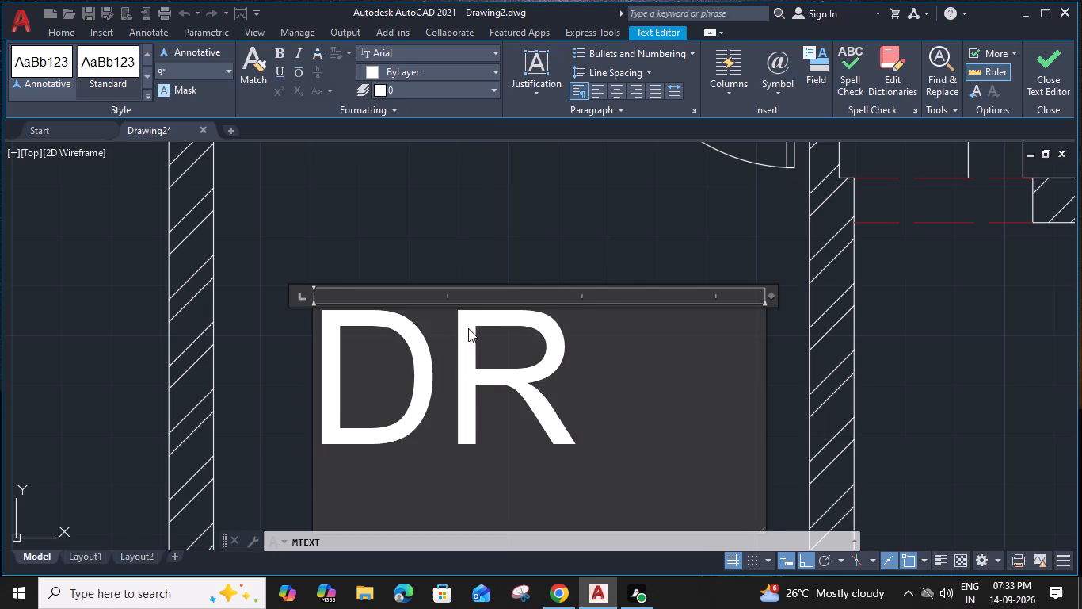
pyautogui.scroll(-1, 468, 328)
pyautogui.moveTo(468, 328); pyautogui.dragTo(411, 278, button='middle')
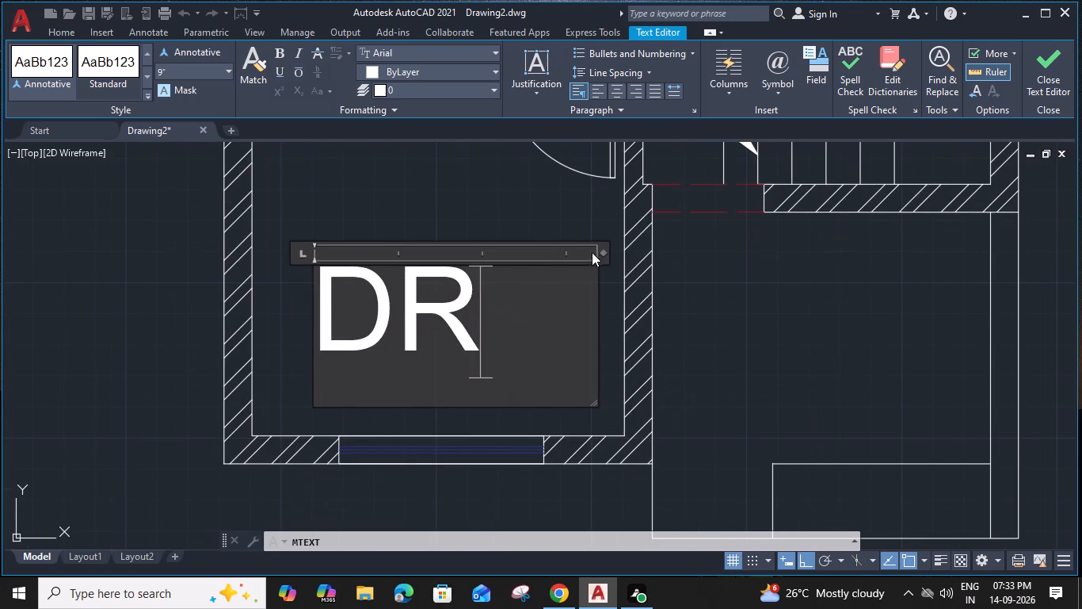
pyautogui.moveTo(602, 253); pyautogui.dragTo(670, 257)
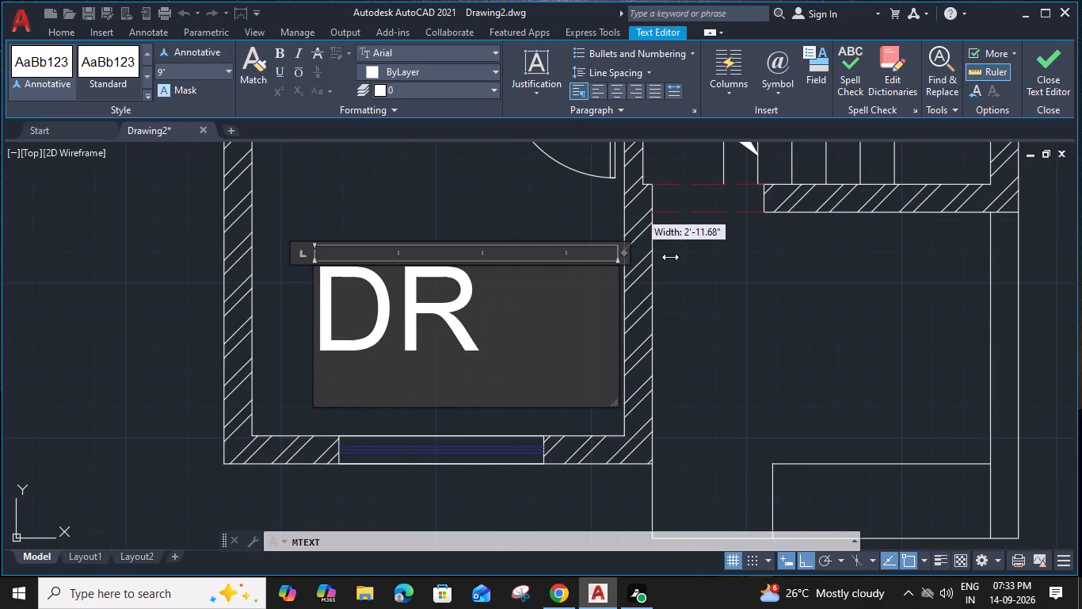
pyautogui.moveTo(670, 257); pyautogui.dragTo(880, 272)
pyautogui.scroll(-1, 815, 296)
pyautogui.moveTo(786, 297); pyautogui.dragTo(714, 320, button='middle')
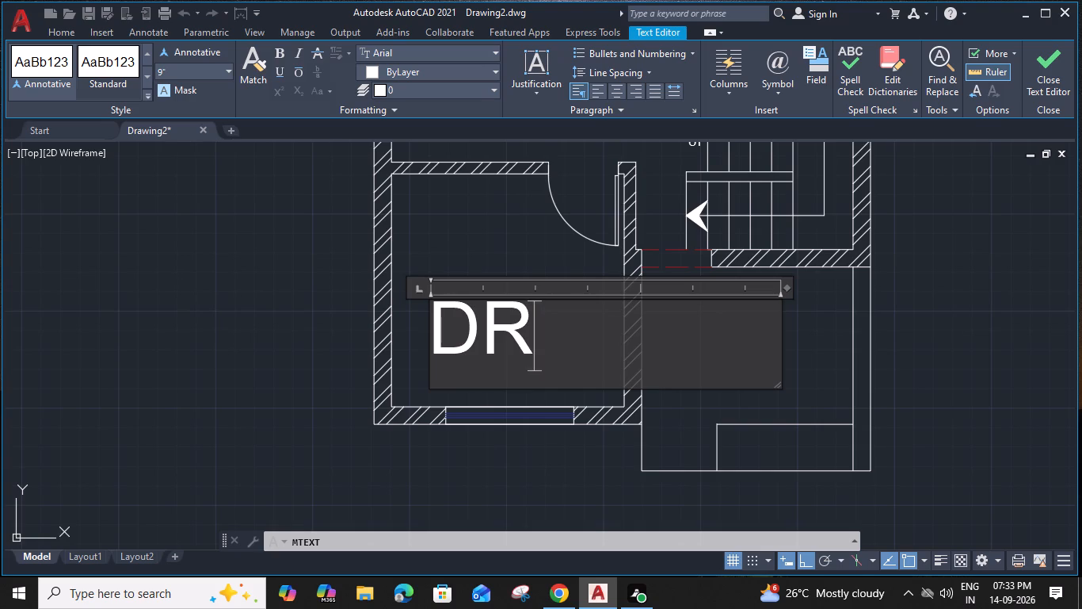
pyautogui.press('a')
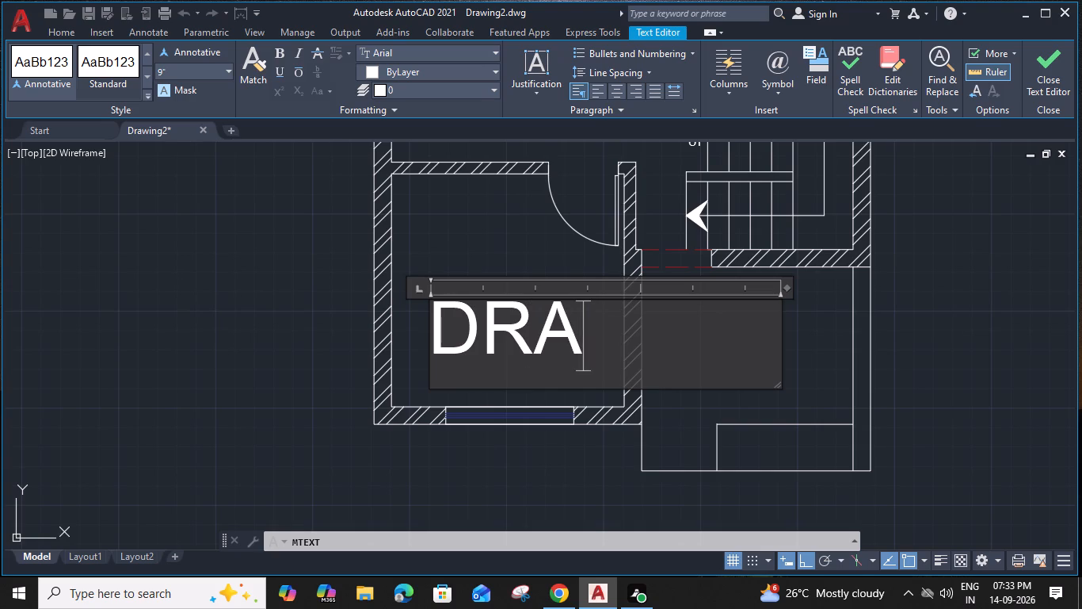
pyautogui.write('WI')
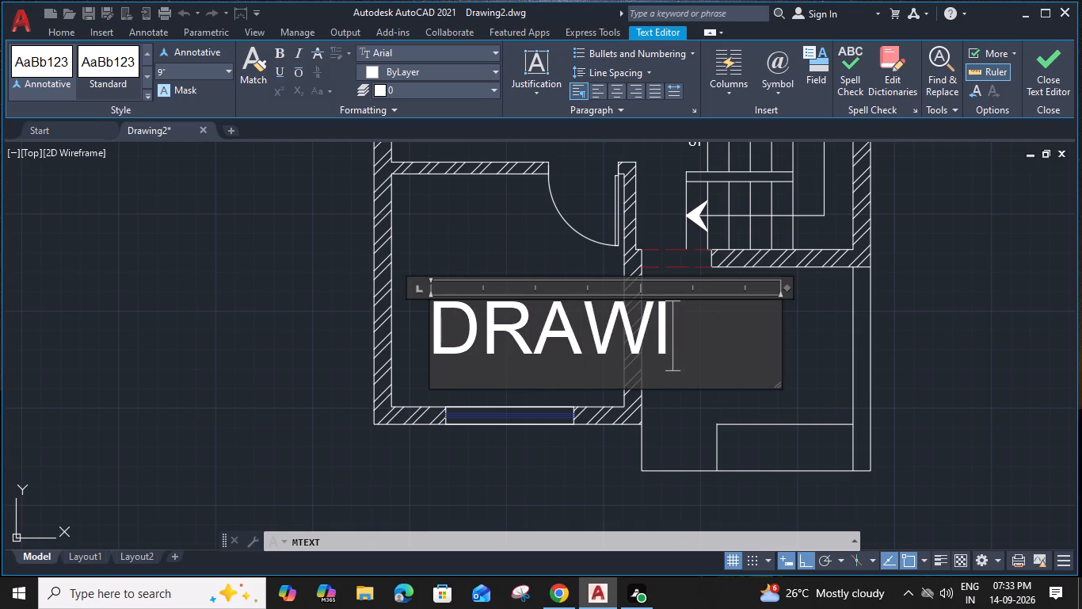
pyautogui.write('NG')
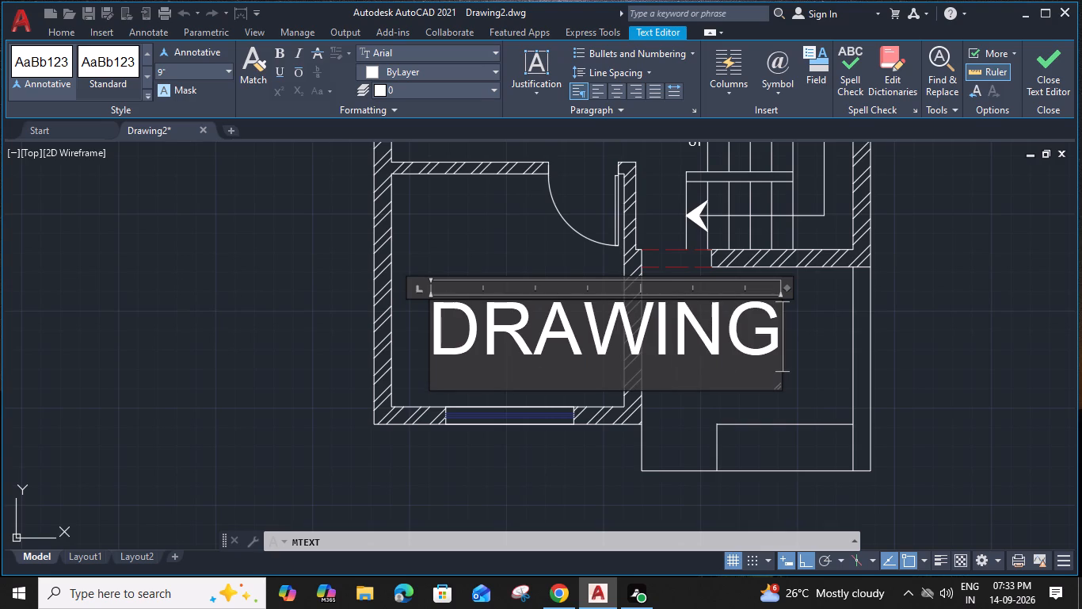
pyautogui.scroll(-1, 714, 320)
pyautogui.moveTo(714, 320); pyautogui.dragTo(688, 325, button='middle')
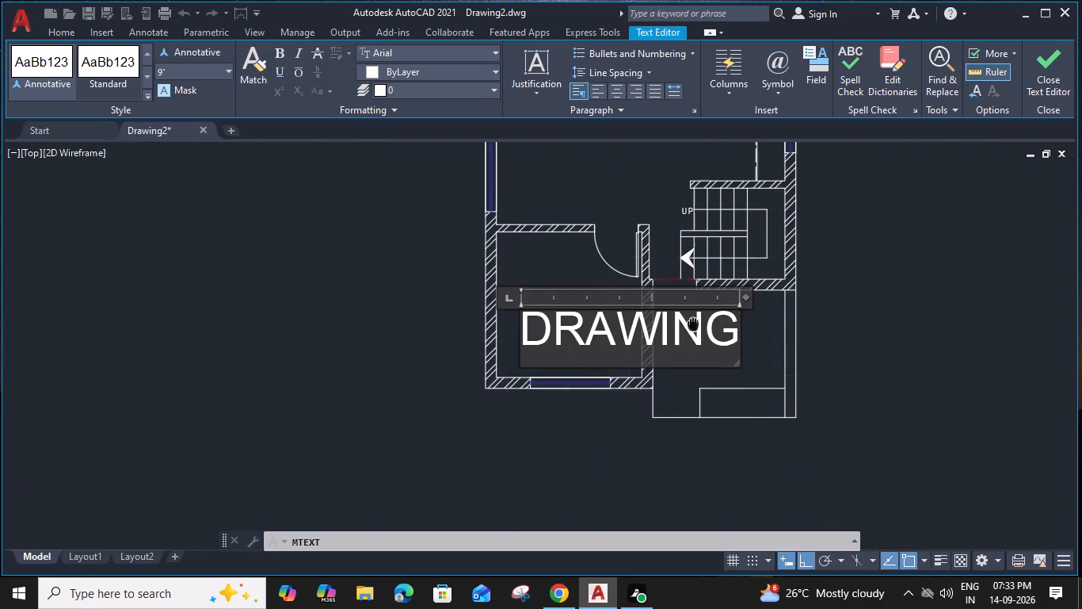
pyautogui.moveTo(688, 325); pyautogui.dragTo(627, 338, button='middle')
pyautogui.click(680, 315)
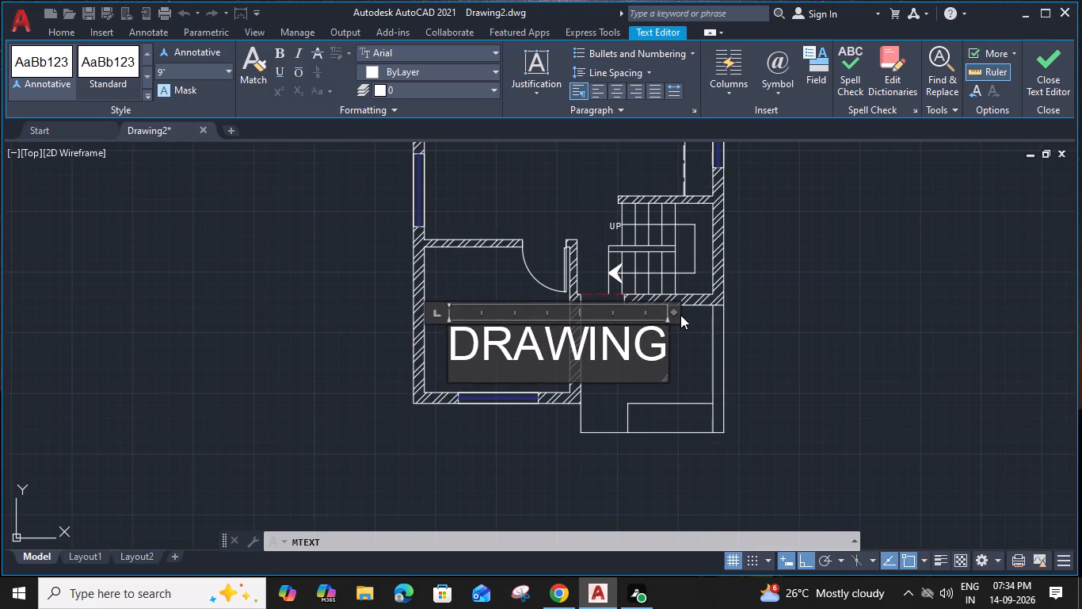
pyautogui.moveTo(675, 312); pyautogui.dragTo(868, 312)
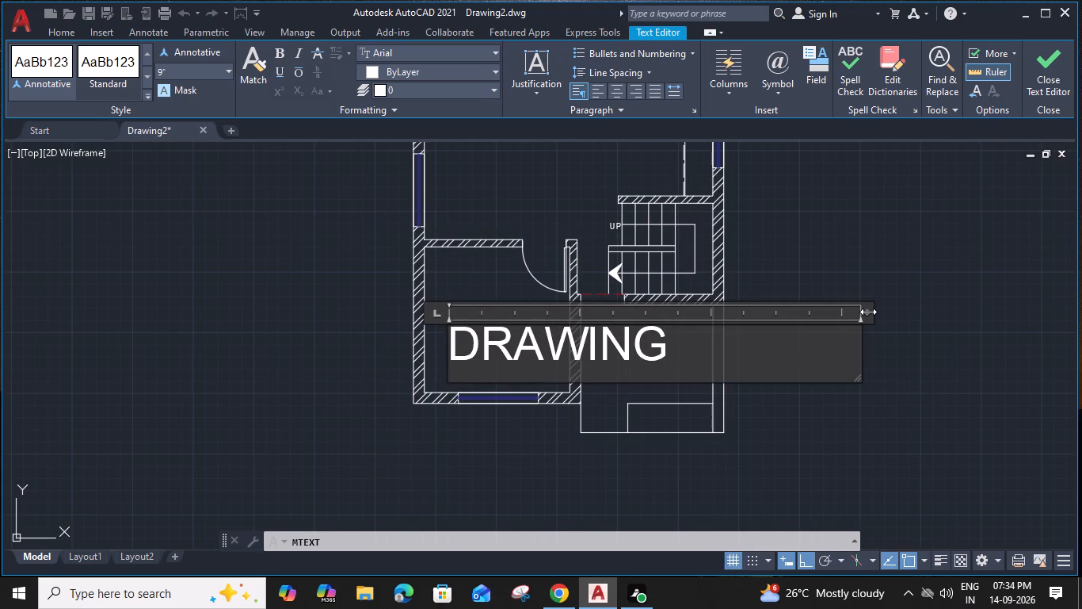
pyautogui.press('space')
pyautogui.write('ROOM')
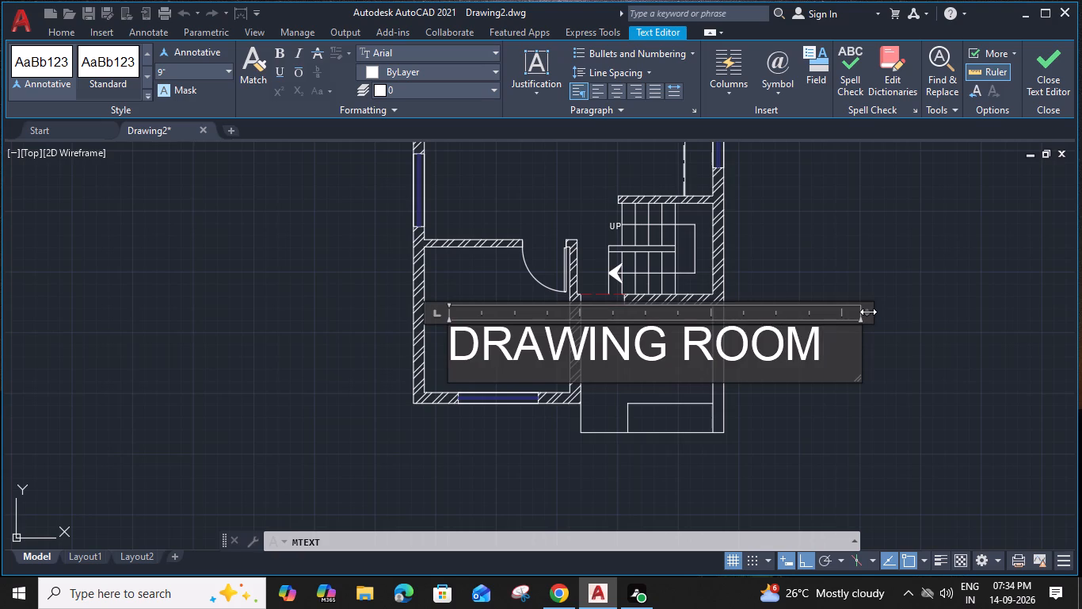
# Add a second line reading 10'0"X10'0" below the room name.
pyautogui.press('Return')
pyautogui.write('10')
pyautogui.write('\'0"')
pyautogui.press('x')
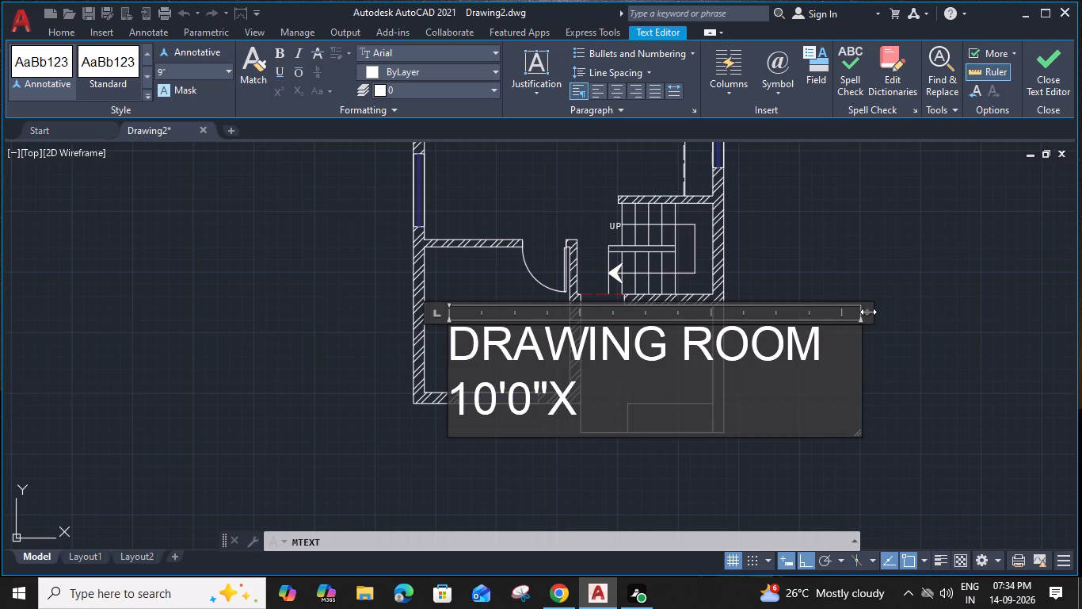
pyautogui.write('10')
pyautogui.write("'0")
pyautogui.hotkey('shift', '"')
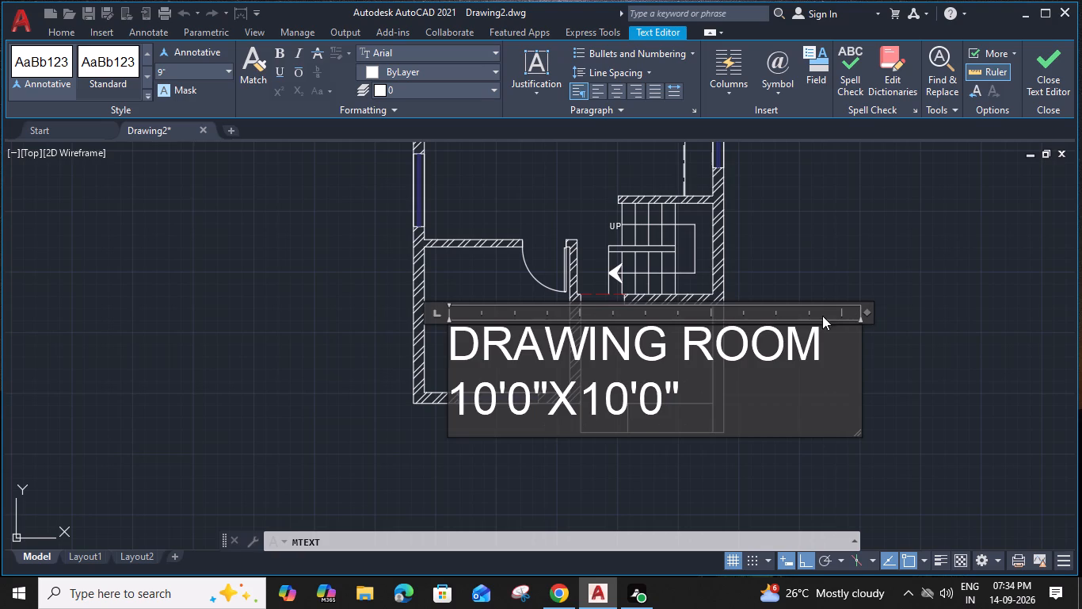
# Indent the size line with five spaces to centre it under "DRAWING ROOM", narrow the text box to fit and finish editing.
pyautogui.click(453, 418)
pyautogui.press('space')
pyautogui.press('space')
pyautogui.press('space')
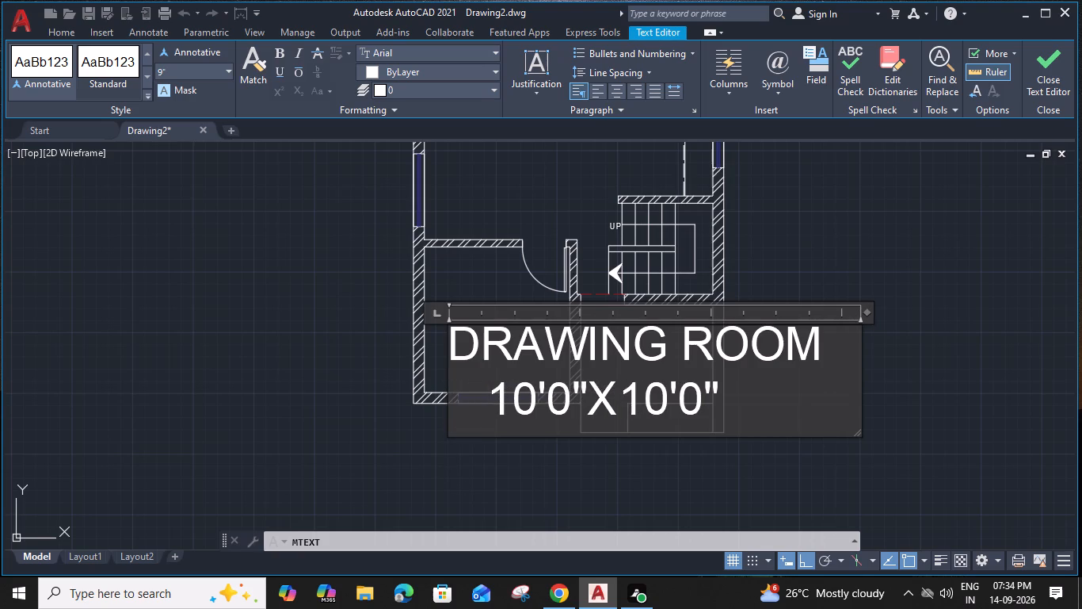
pyautogui.scroll(-2, 620, 453)
pyautogui.moveTo(620, 453); pyautogui.dragTo(562, 450, button='middle')
pyautogui.press('space')
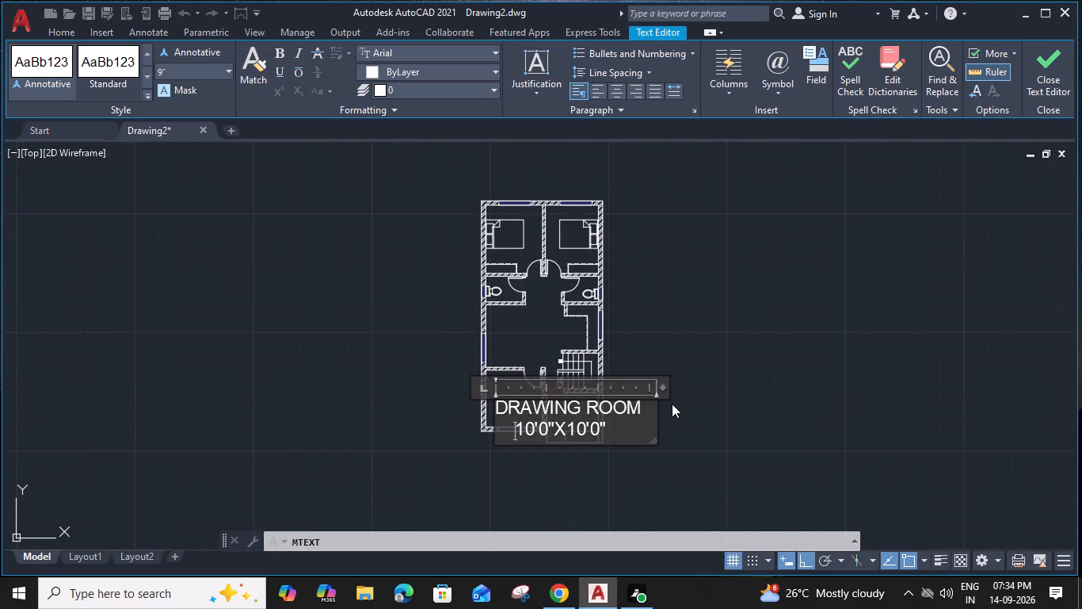
pyautogui.press('space')
pyautogui.moveTo(661, 391); pyautogui.dragTo(646, 391)
pyautogui.click(669, 412)
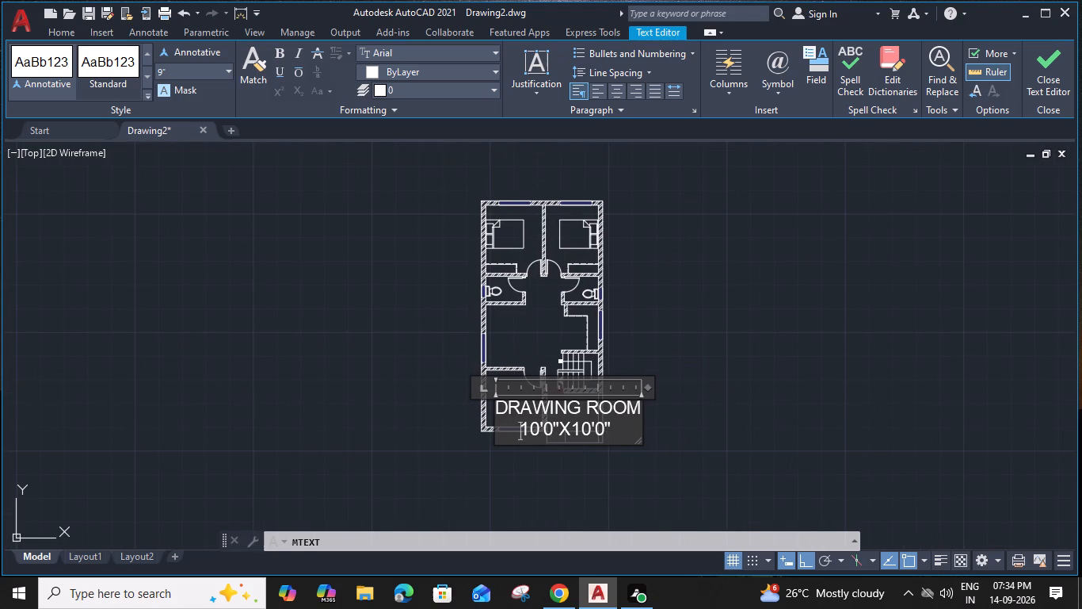
# Reduce the whole "DRAWING ROOM" label's text height to 7", narrow its box to fit the text and finish editing.
pyautogui.scroll(2, 445, 397)
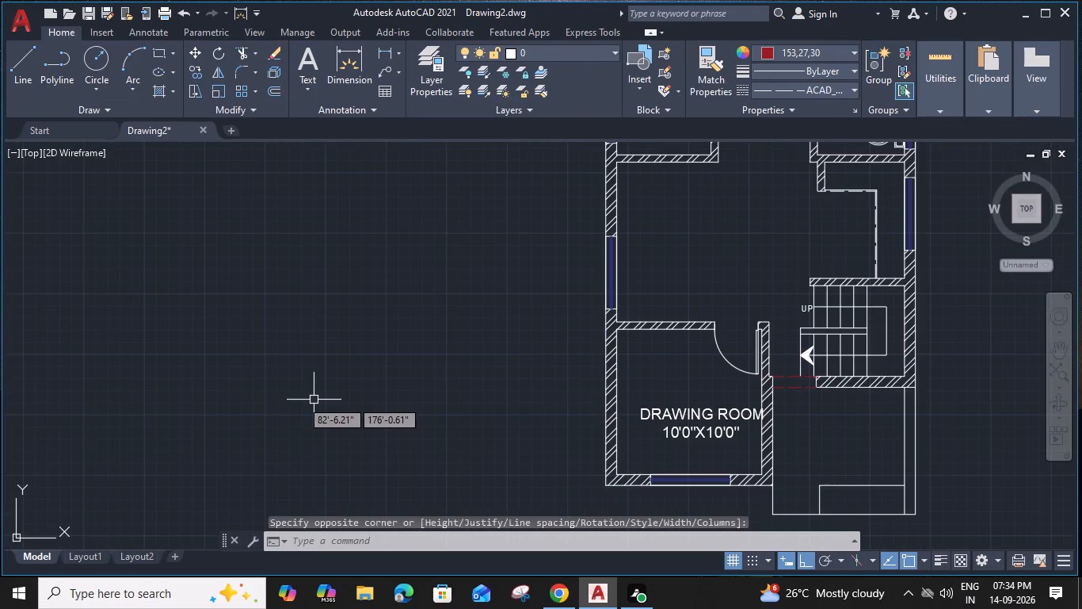
pyautogui.doubleClick(653, 417)
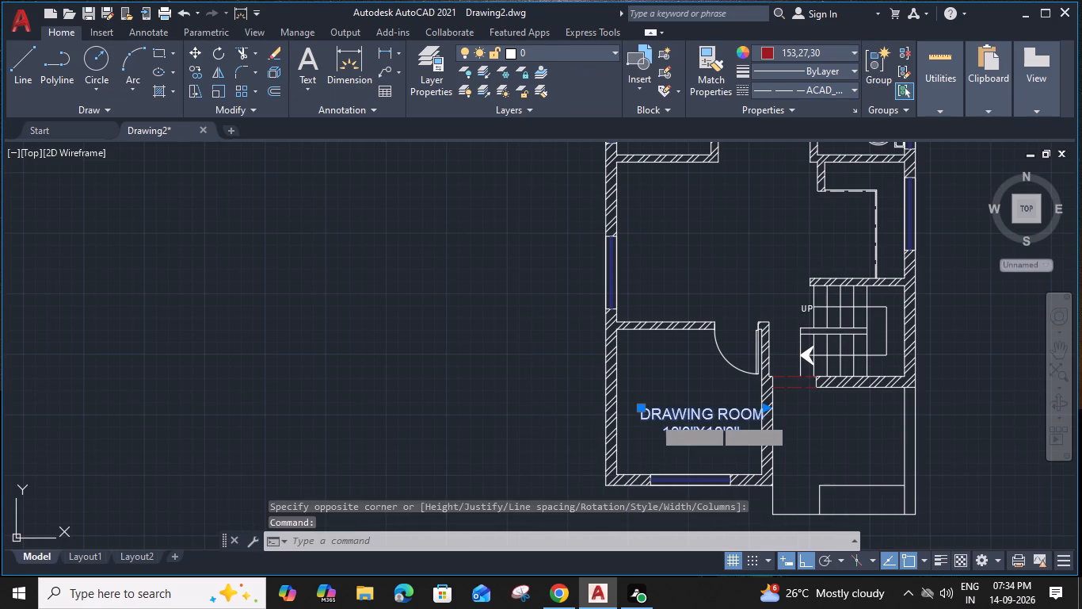
pyautogui.scroll(2, 750, 429)
pyautogui.moveTo(750, 429); pyautogui.dragTo(458, 377)
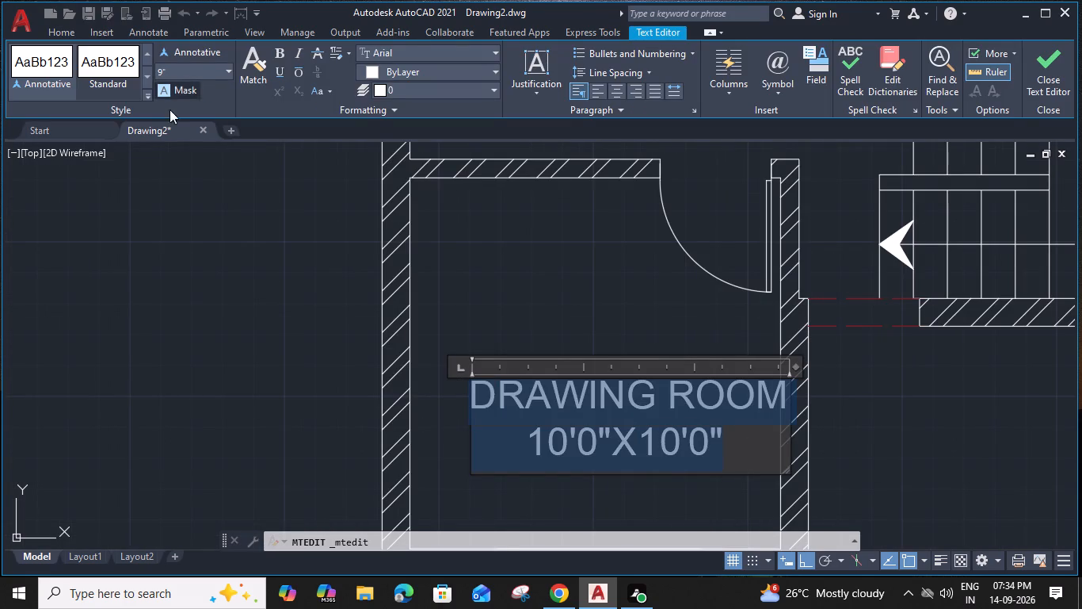
pyautogui.click(179, 75)
pyautogui.press('7')
pyautogui.hotkey('shift', '"')
pyautogui.press('Return')
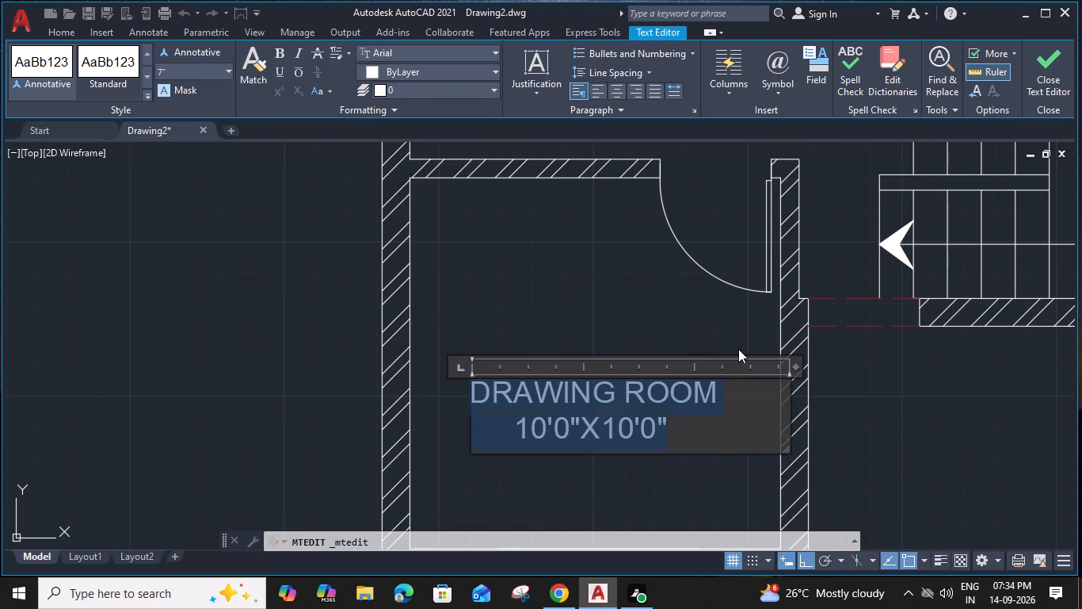
pyautogui.moveTo(794, 370); pyautogui.dragTo(725, 365)
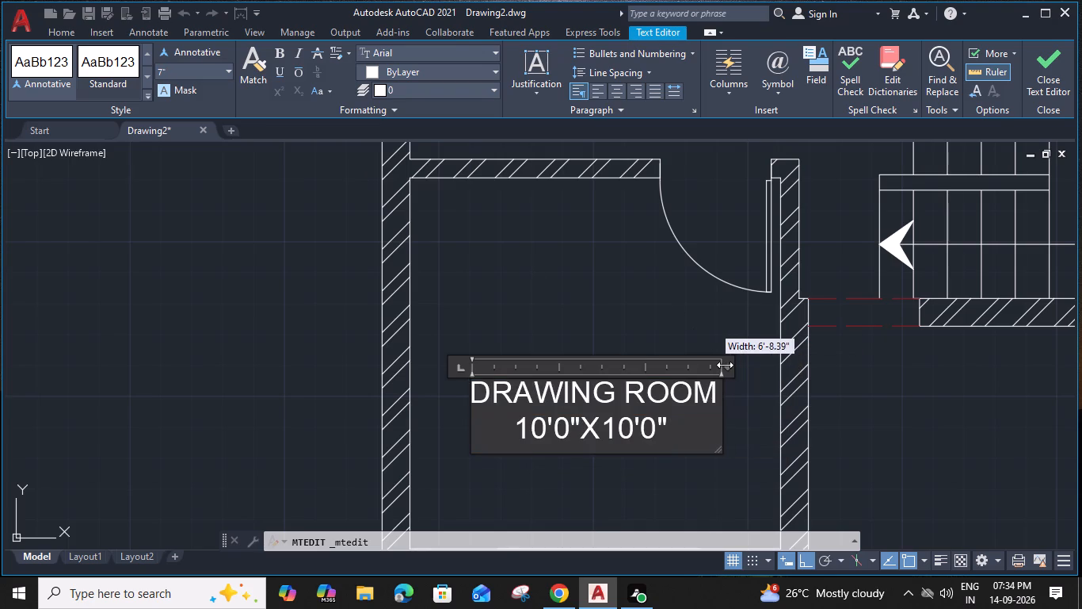
pyautogui.moveTo(725, 365); pyautogui.dragTo(722, 364)
pyautogui.click(744, 425)
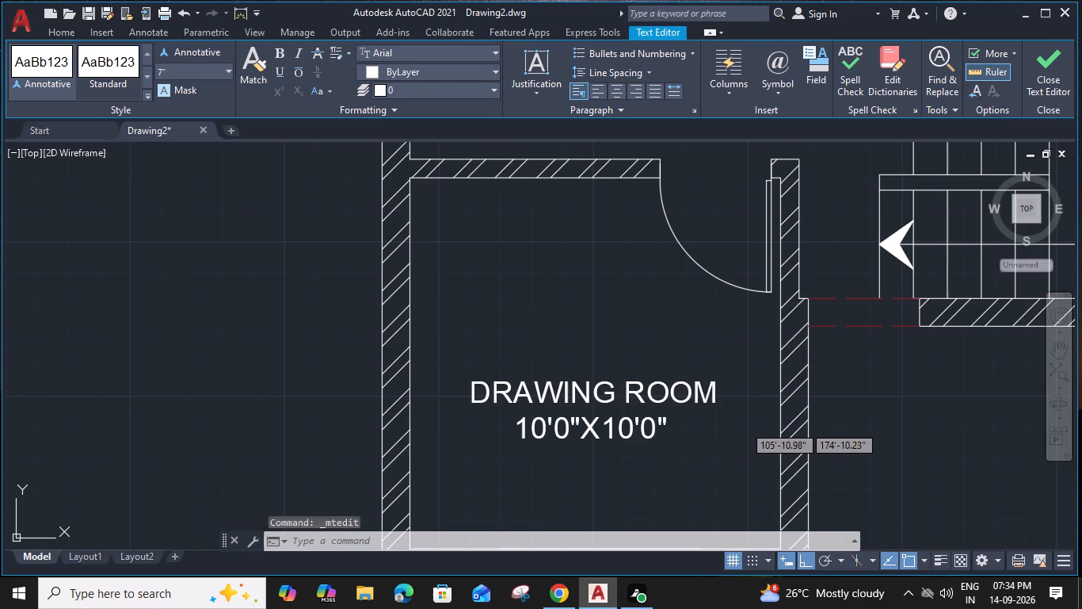
# Copy the "DRAWING ROOM" label straight up into the large central room, near its side window.
pyautogui.click(601, 390)
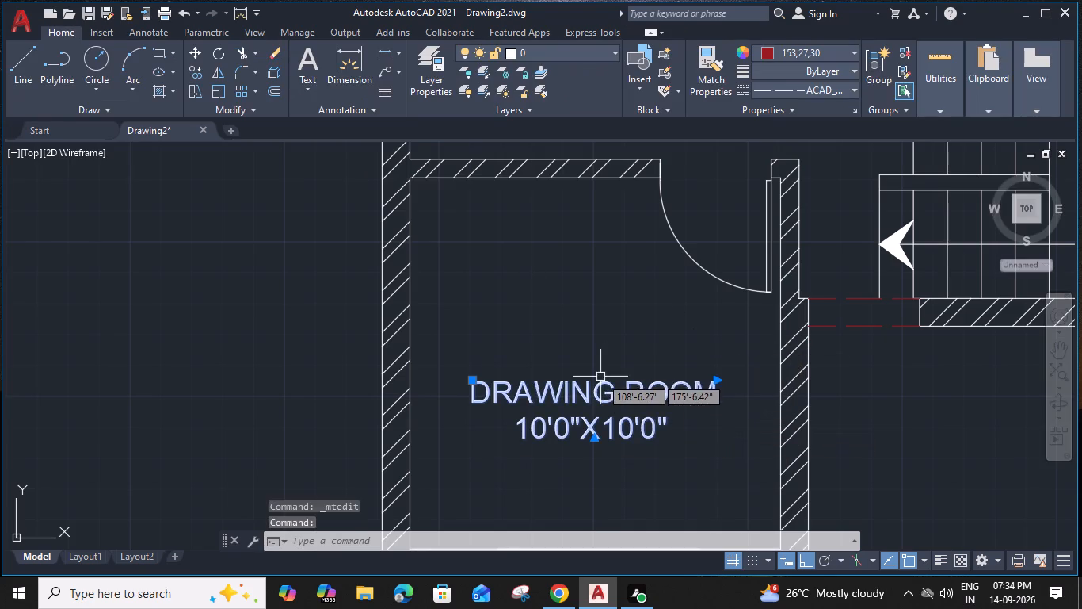
pyautogui.write('CO')
pyautogui.press('space')
pyautogui.click(606, 396)
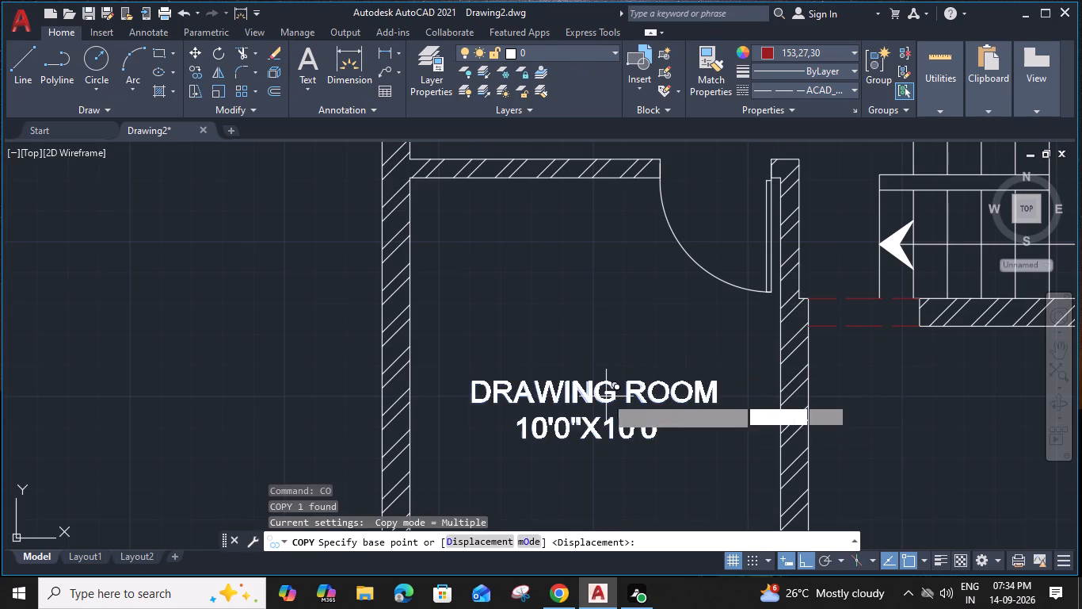
pyautogui.moveTo(591, 256); pyautogui.dragTo(584, 546, button='middle')
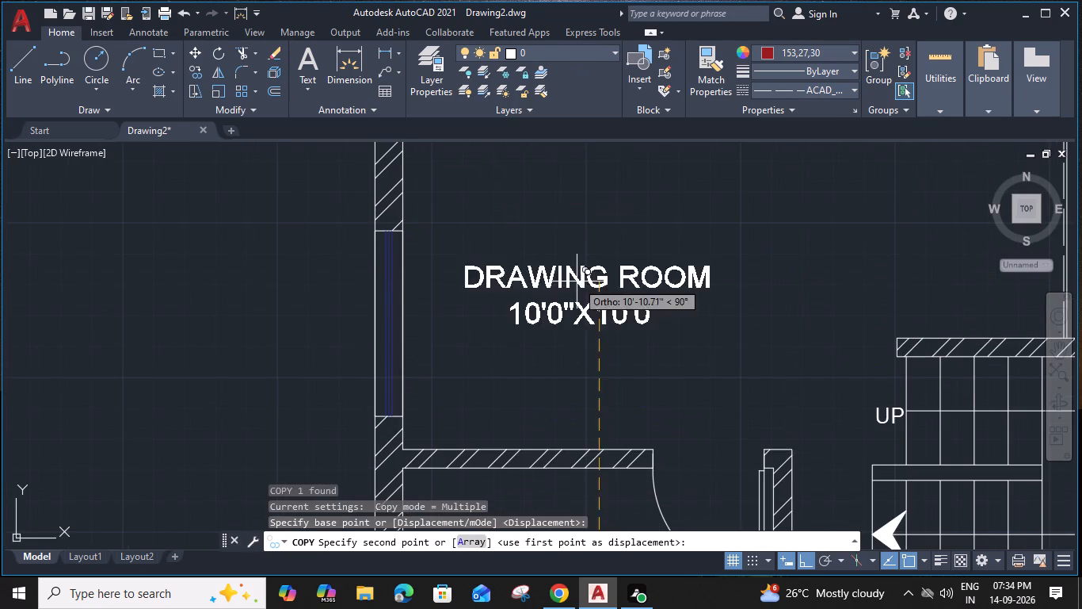
pyautogui.moveTo(577, 282); pyautogui.dragTo(573, 419, button='middle')
pyautogui.click(573, 396)
pyautogui.press('Escape')
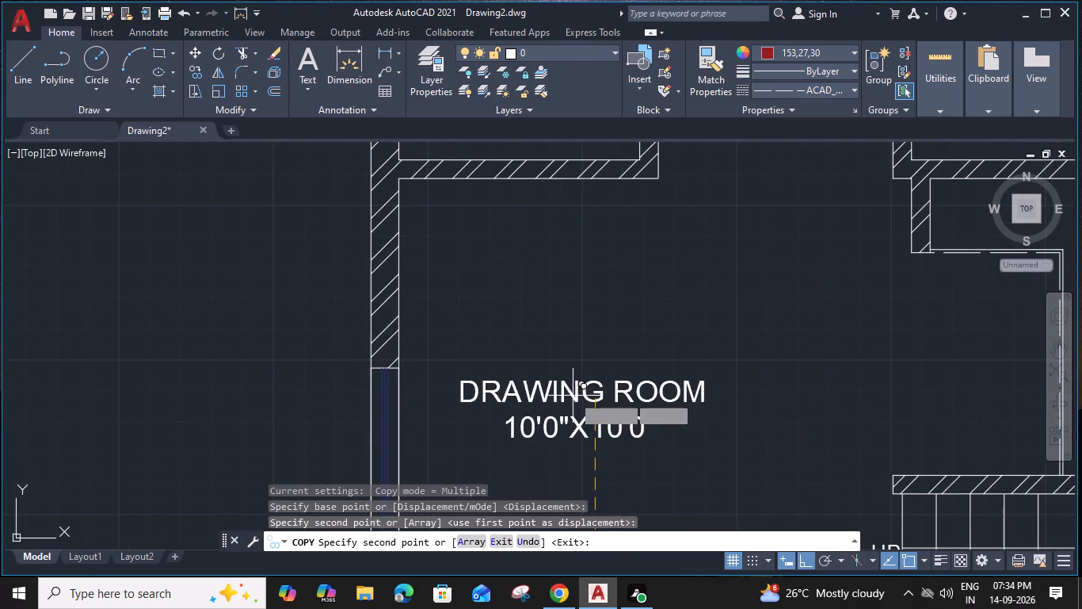
# Replace the copied label's text in the central room with LIVING/DINING and a second line reading 13'0"X11'0".
pyautogui.doubleClick(573, 396)
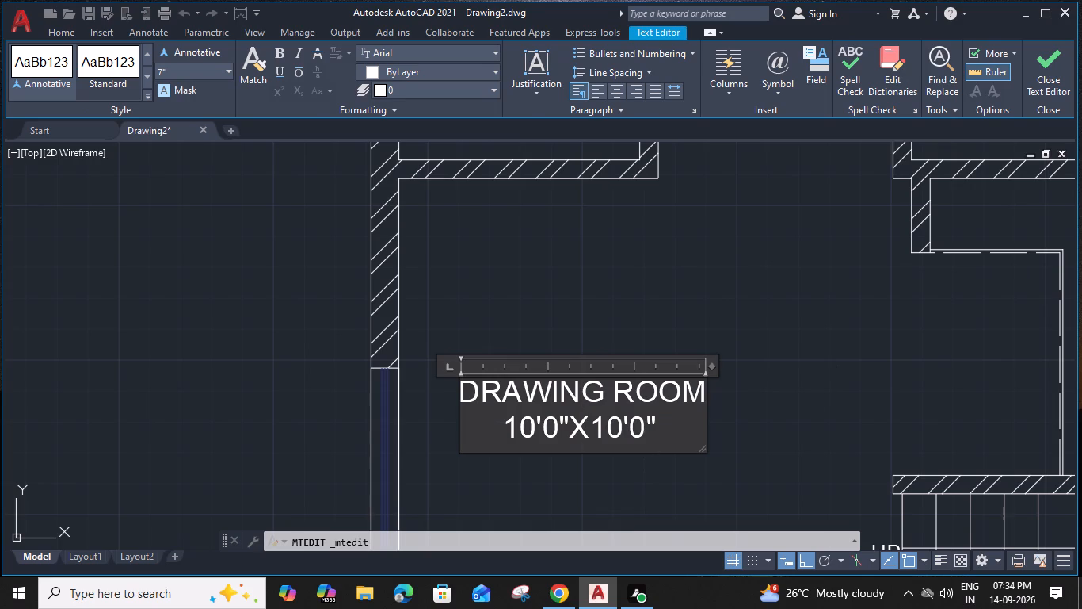
pyautogui.moveTo(665, 424); pyautogui.dragTo(462, 402)
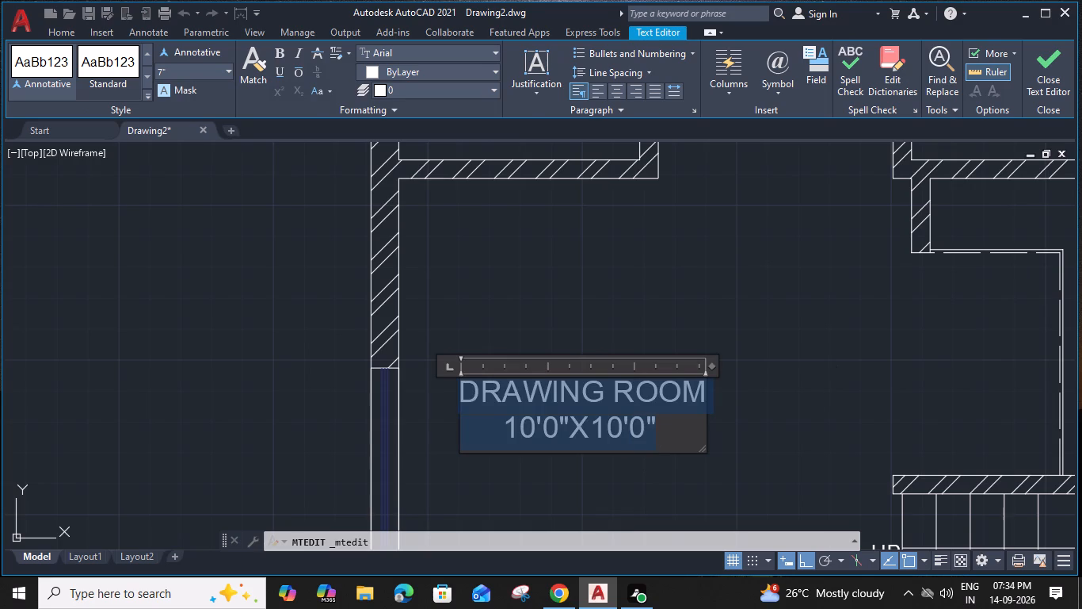
pyautogui.moveTo(462, 402); pyautogui.dragTo(461, 401)
pyautogui.write('LI')
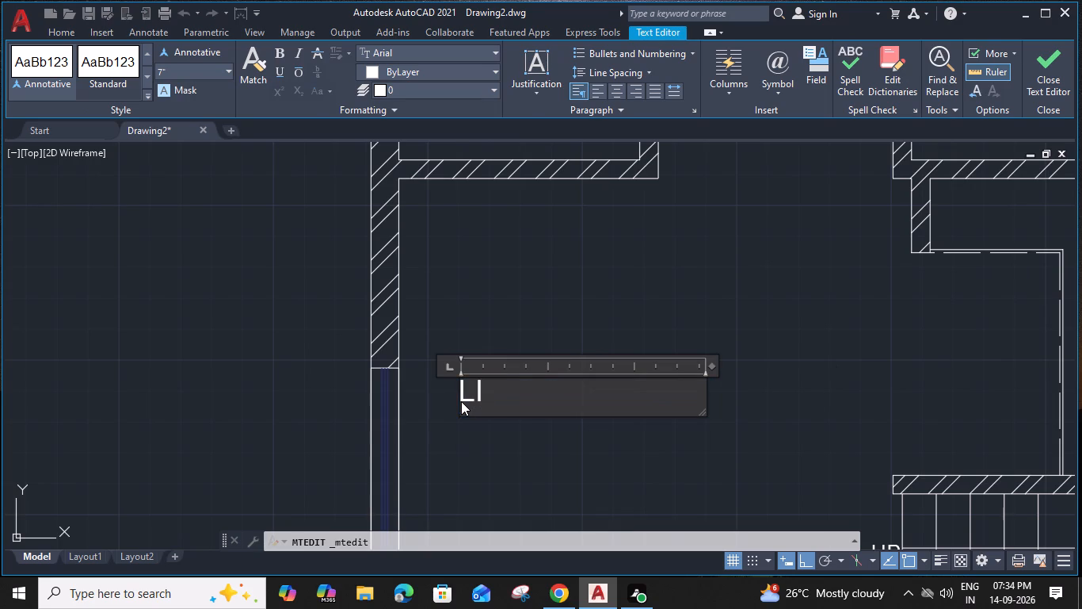
pyautogui.write('VING')
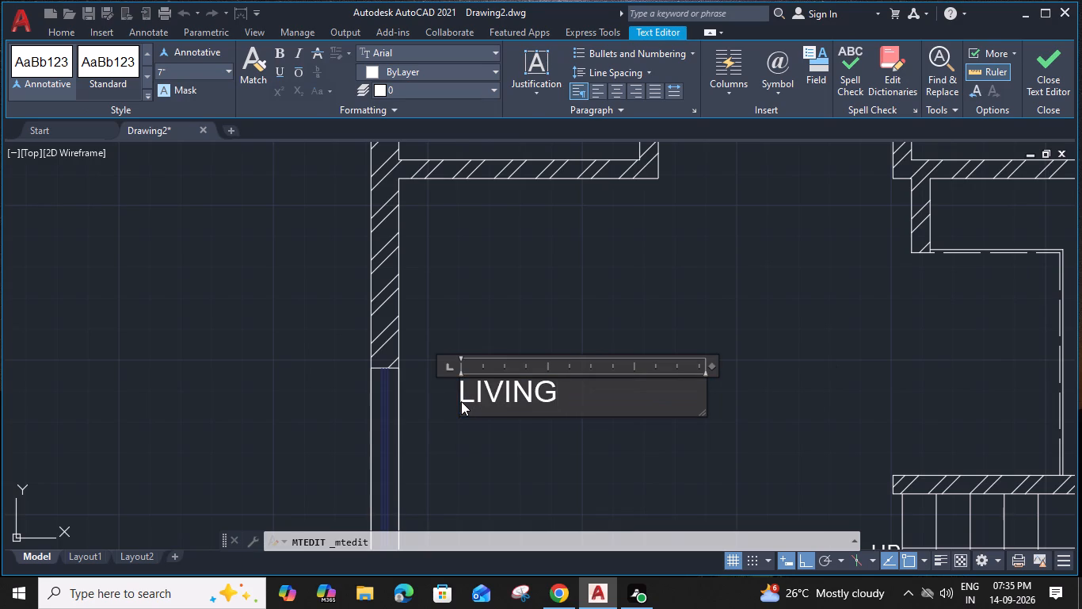
pyautogui.press('/')
pyautogui.write('DIN')
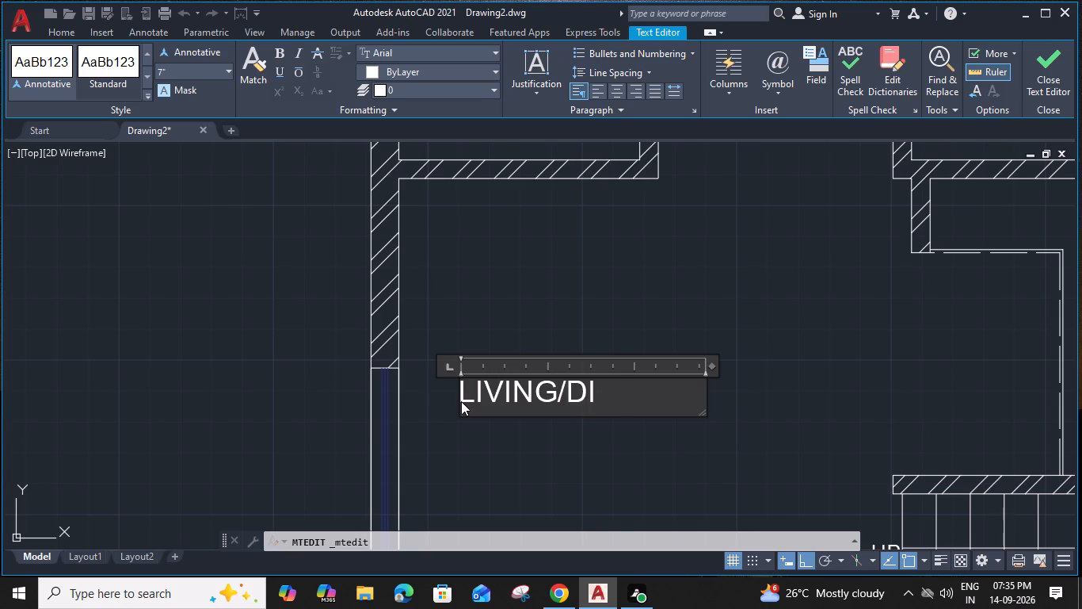
pyautogui.write('ING')
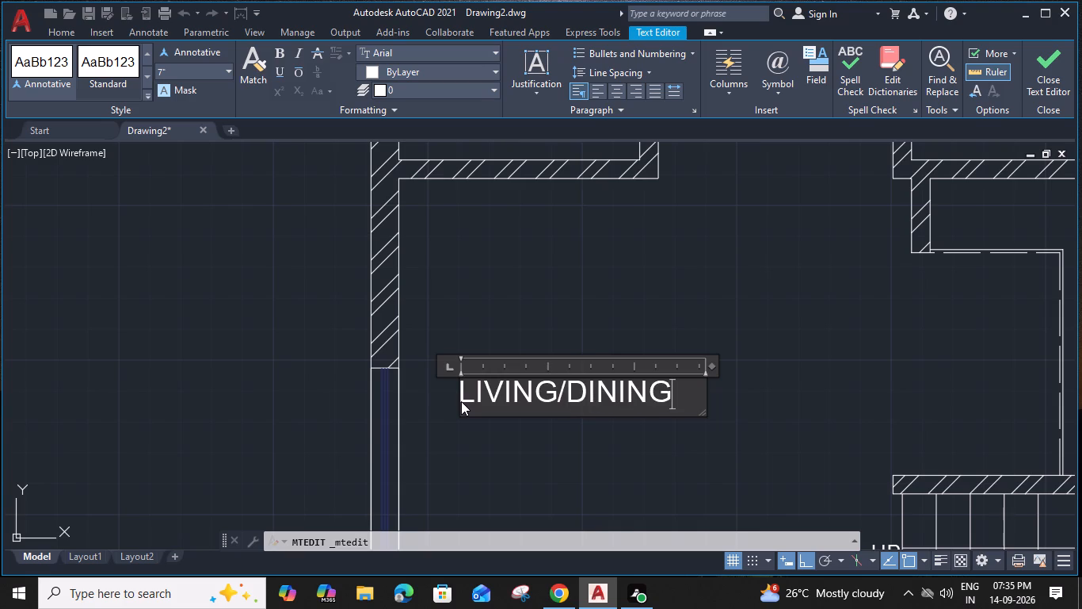
pyautogui.press('Return')
pyautogui.write('13\'0"')
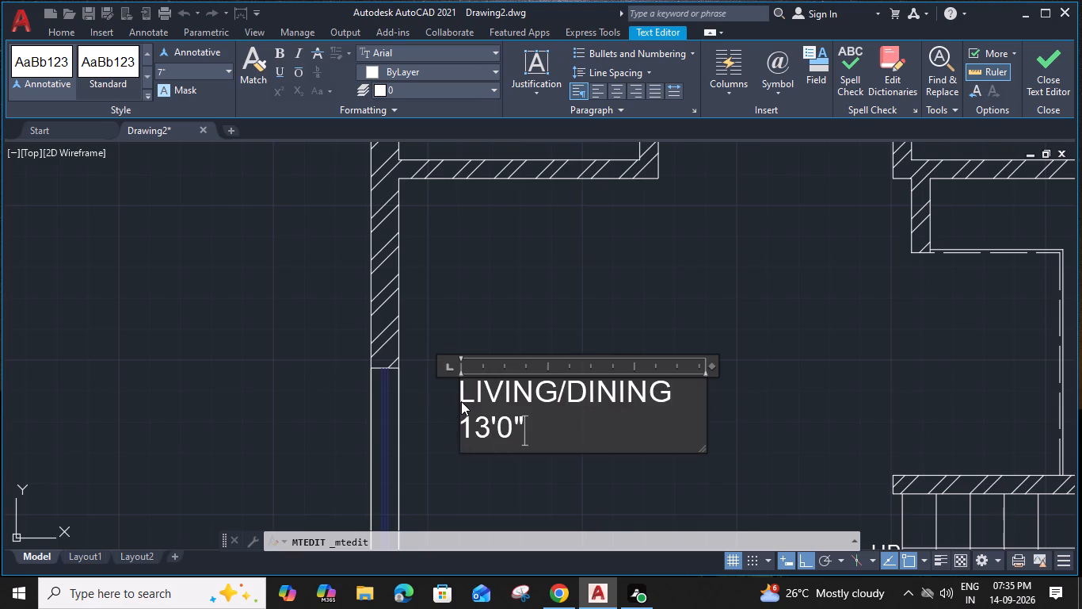
pyautogui.press('x')
pyautogui.write('11\'0"')
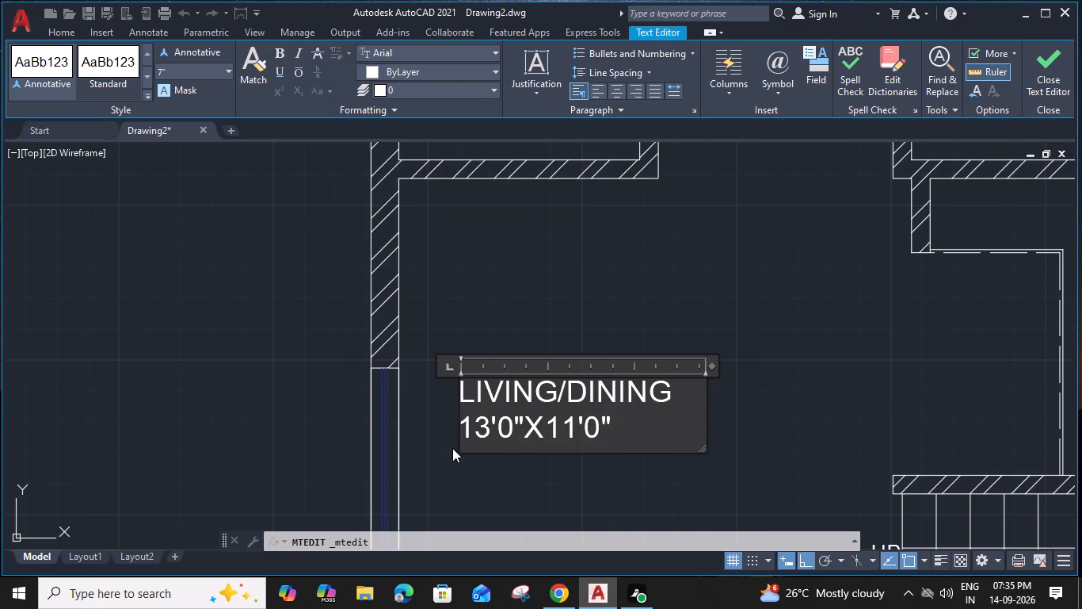
# Indent the 13'0"X11'0" line with three spaces, narrow the text box to fit LIVING/DINING and finish editing.
pyautogui.click(467, 434)
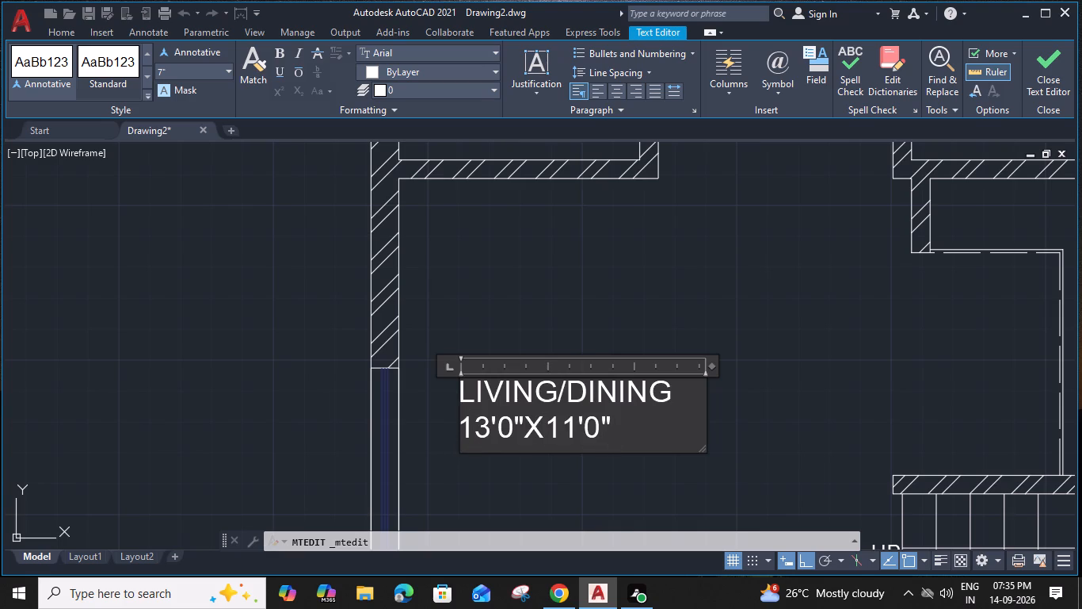
pyautogui.click(461, 430)
pyautogui.press('space')
pyautogui.press('space')
pyautogui.press('space')
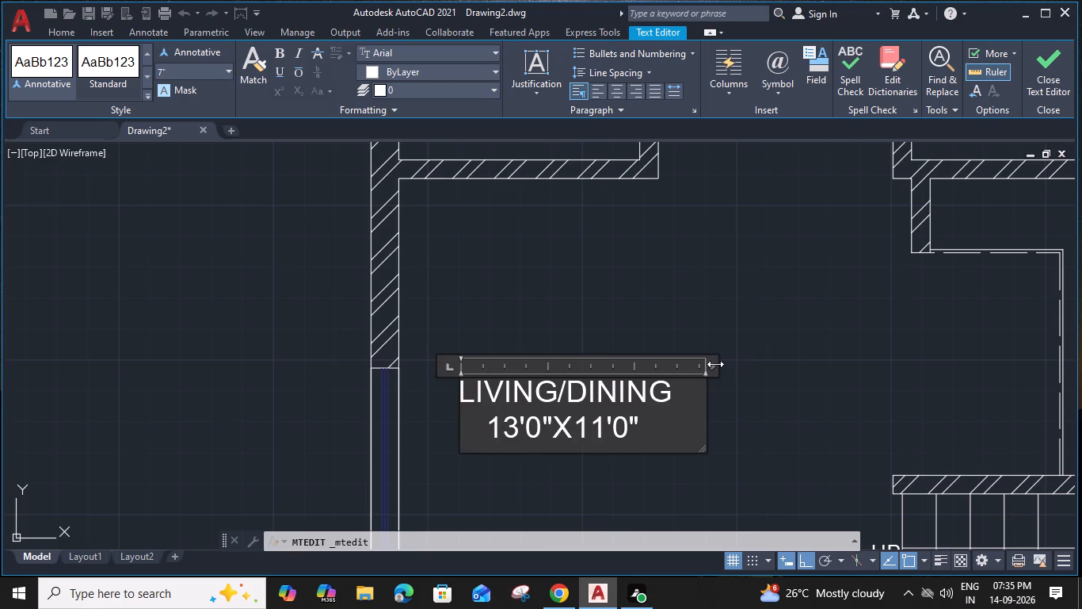
pyautogui.moveTo(715, 364); pyautogui.dragTo(683, 369)
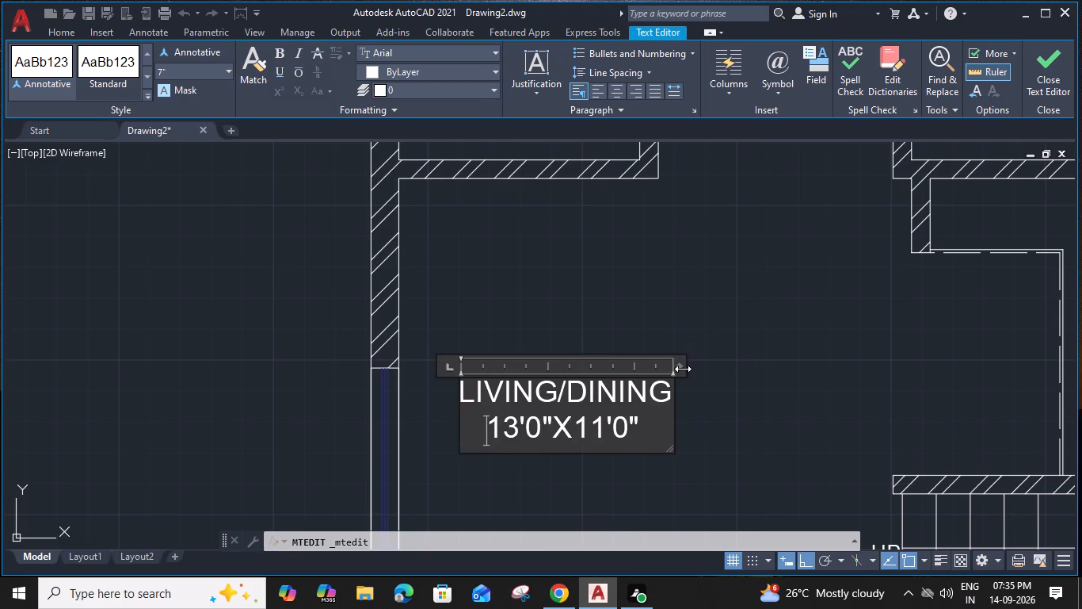
pyautogui.click(589, 490)
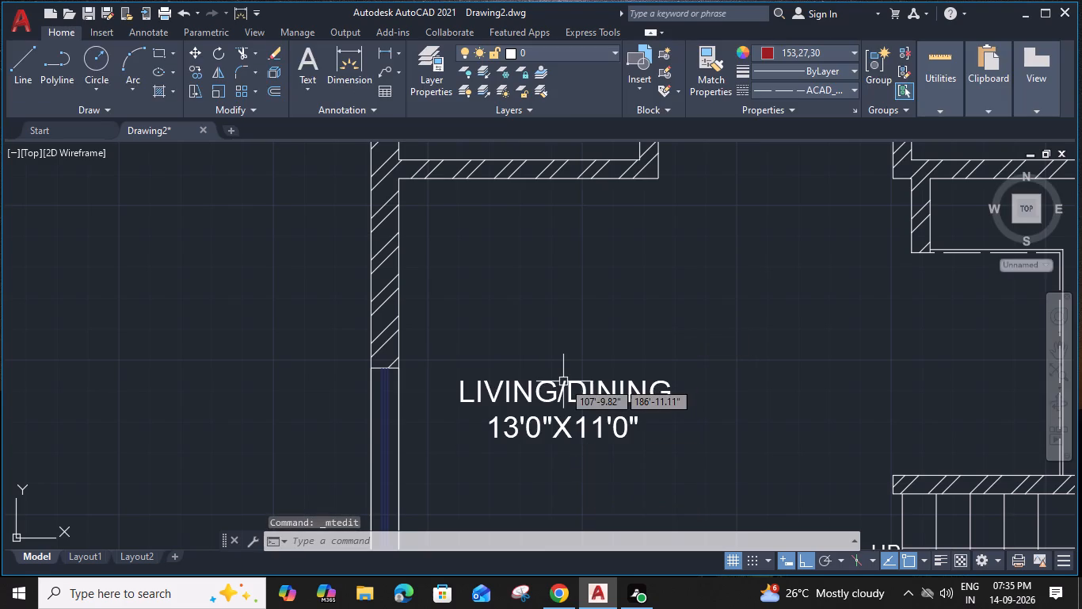
# Copy the LIVING/DINING label straight across, about 10'-7" to the right, into the kitchen area above the stairs.
pyautogui.click(559, 387)
pyautogui.write('CO')
pyautogui.press('space')
pyautogui.click(563, 396)
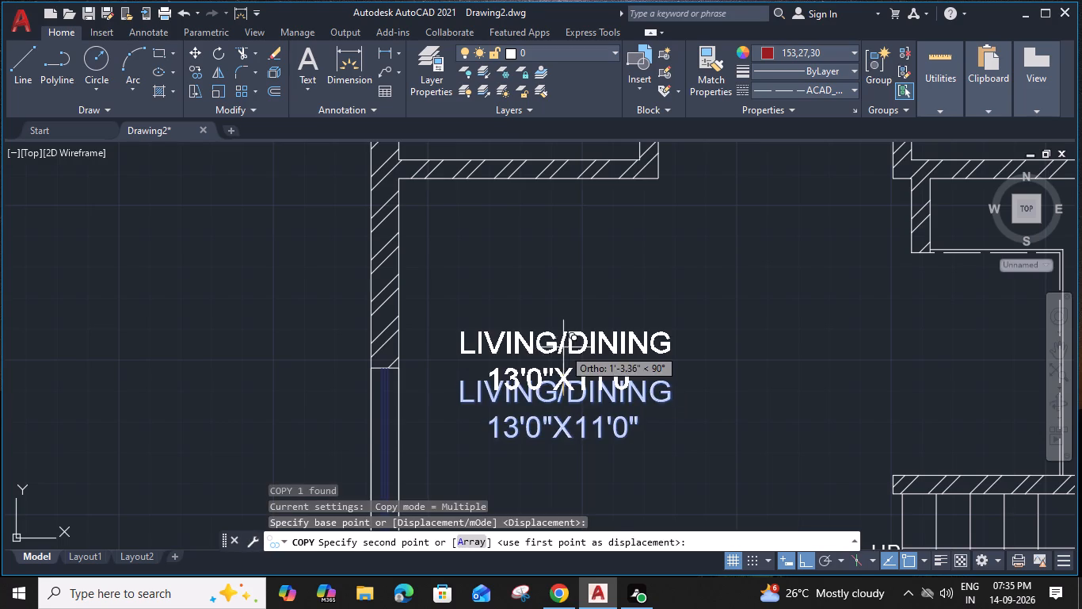
pyautogui.scroll(-1, 566, 347)
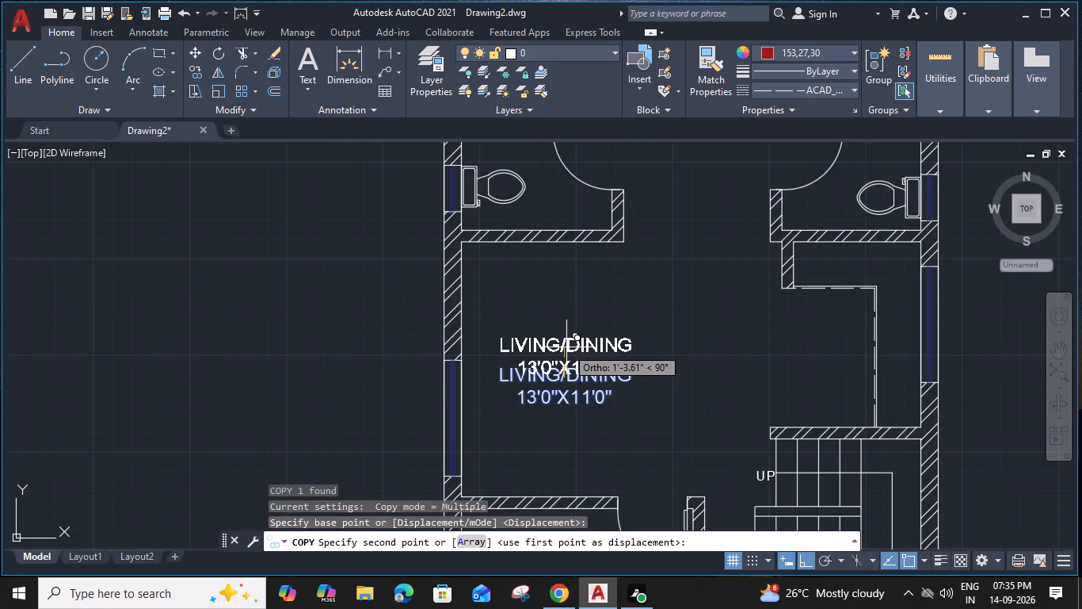
pyautogui.scroll(-1, 566, 347)
pyautogui.moveTo(566, 347); pyautogui.dragTo(508, 330, button='middle')
pyautogui.click(659, 319)
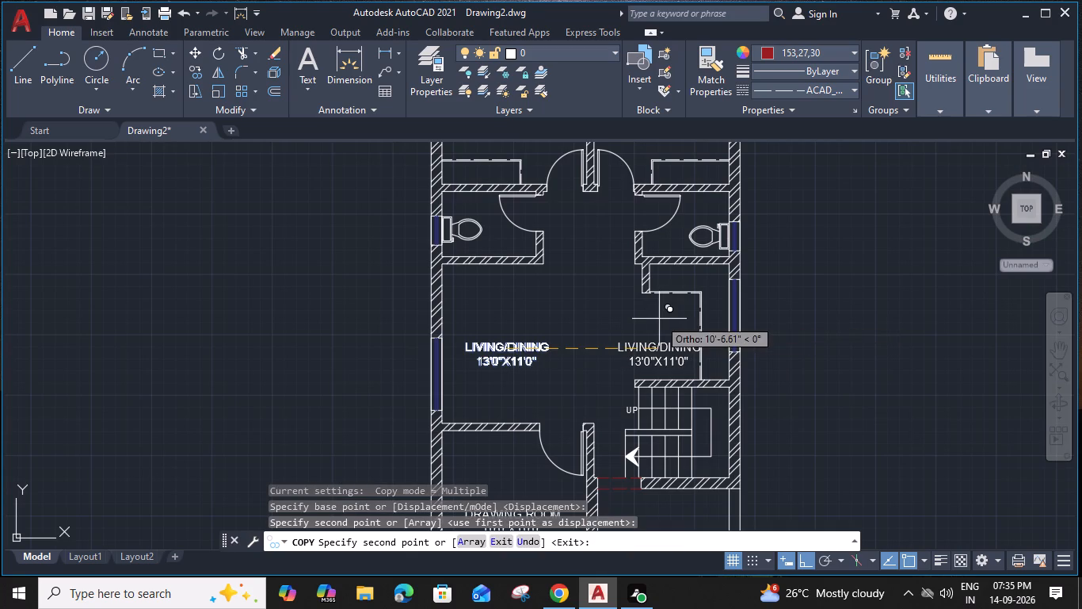
pyautogui.press('Escape')
# Replace the text of the label copied to the kitchen area with KITCHEN and a second line reading 6'0"X8'0".
pyautogui.doubleClick(663, 348)
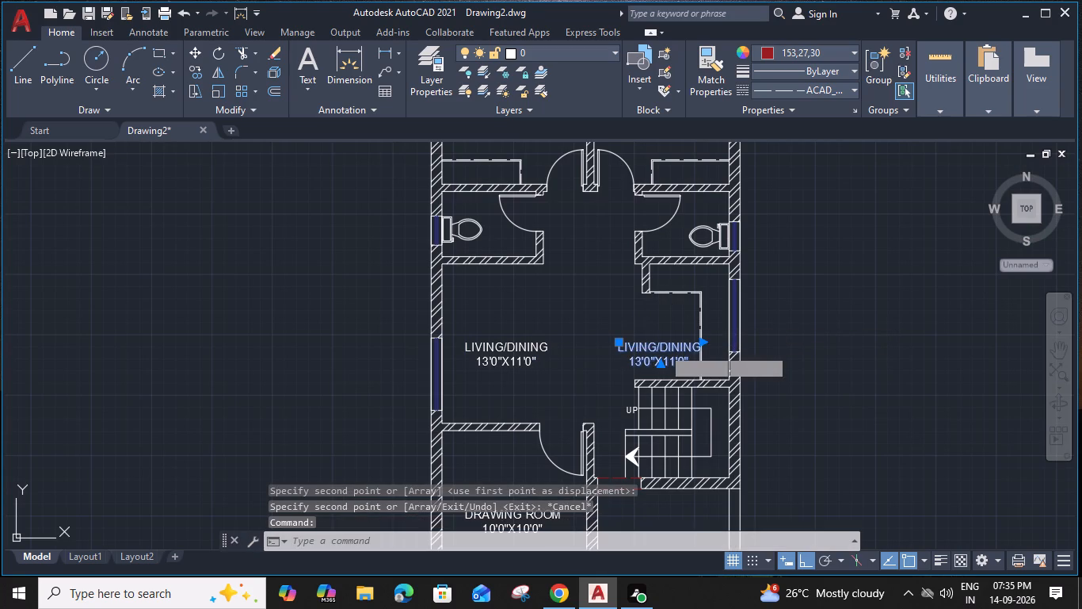
pyautogui.moveTo(666, 336); pyautogui.dragTo(612, 351, button='middle')
pyautogui.scroll(3, 651, 353)
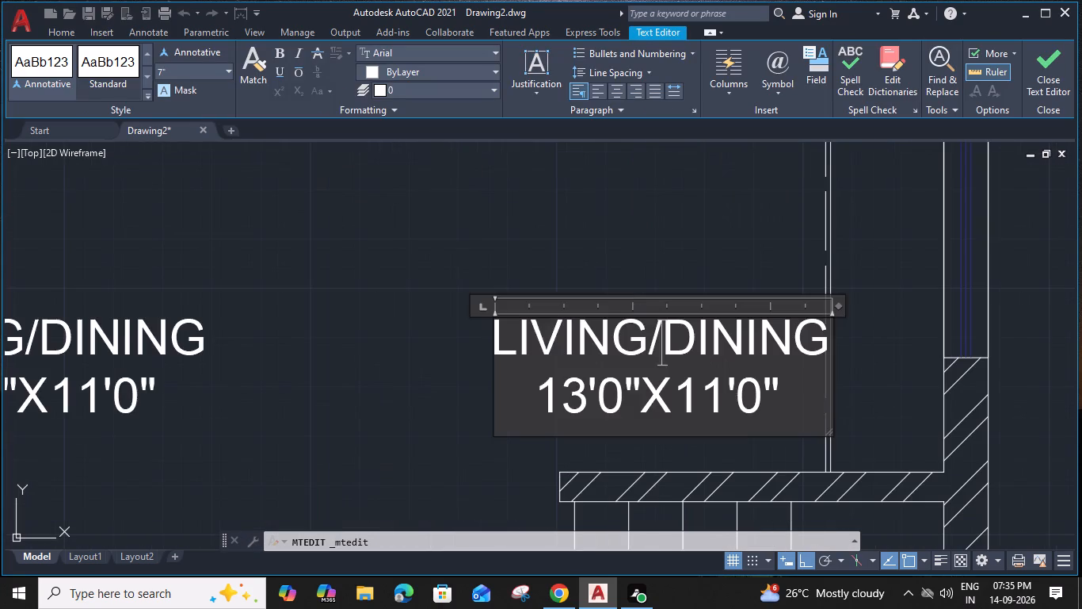
pyautogui.moveTo(810, 384); pyautogui.dragTo(429, 335)
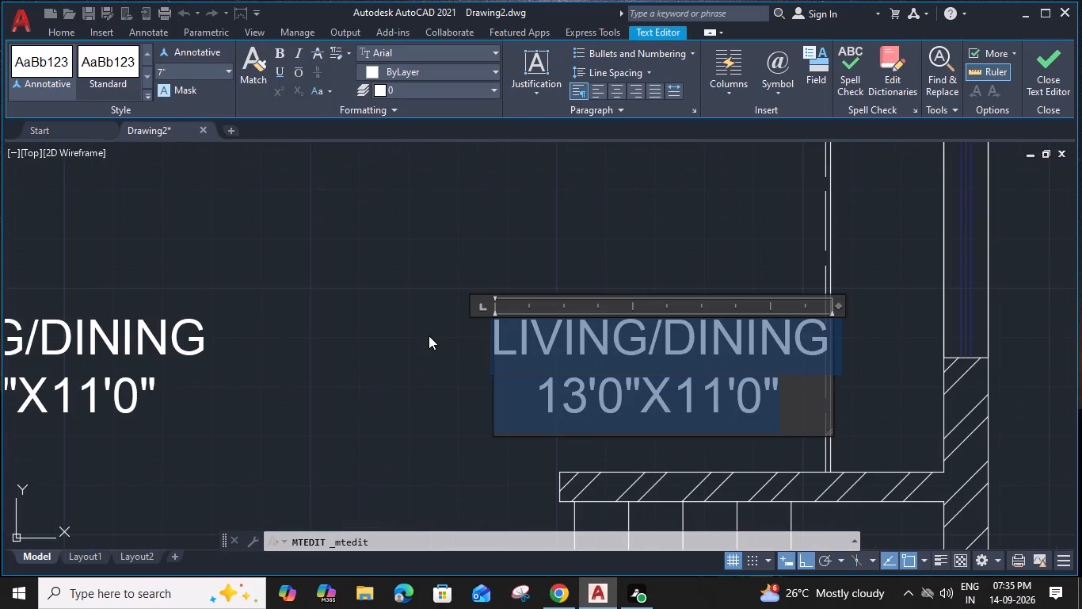
pyautogui.write('KITCHEN')
pyautogui.press('Return')
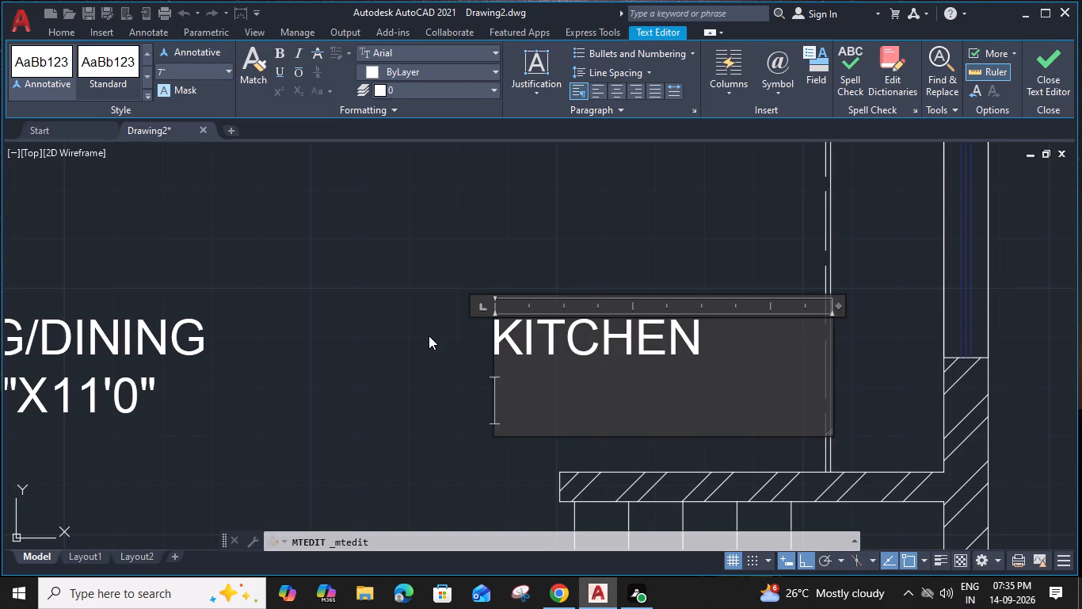
pyautogui.write('6\'0"')
pyautogui.press('x')
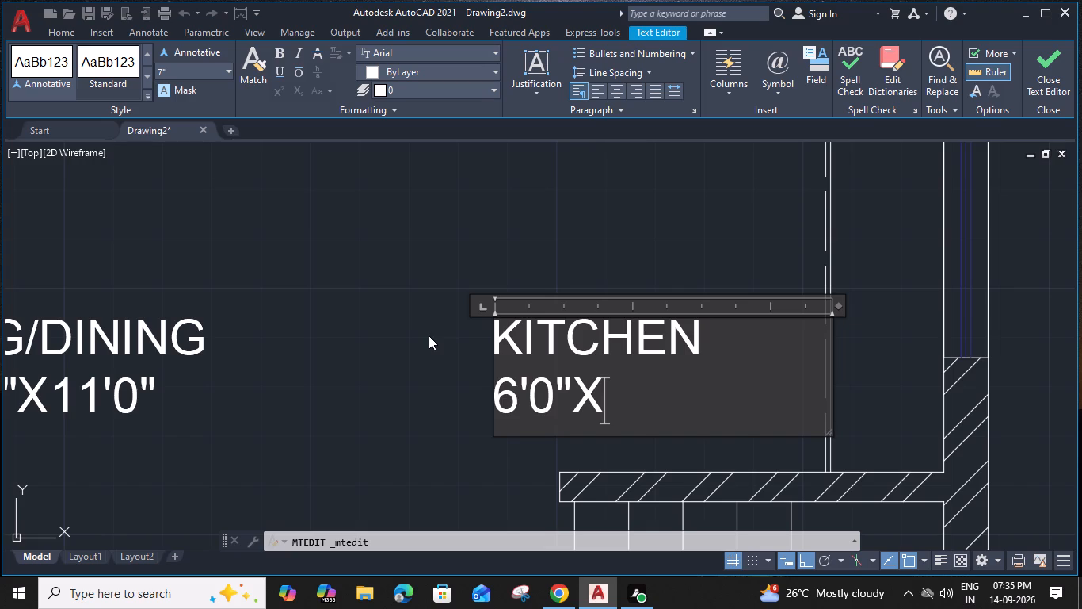
pyautogui.write('80')
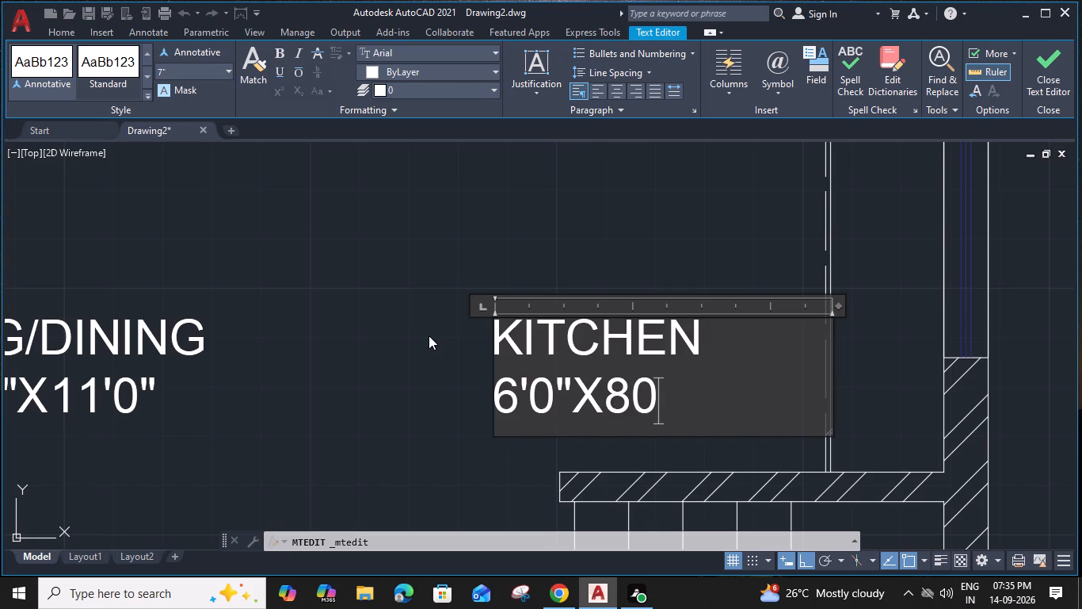
pyautogui.press('BackSpace')
pyautogui.write('\'0"')
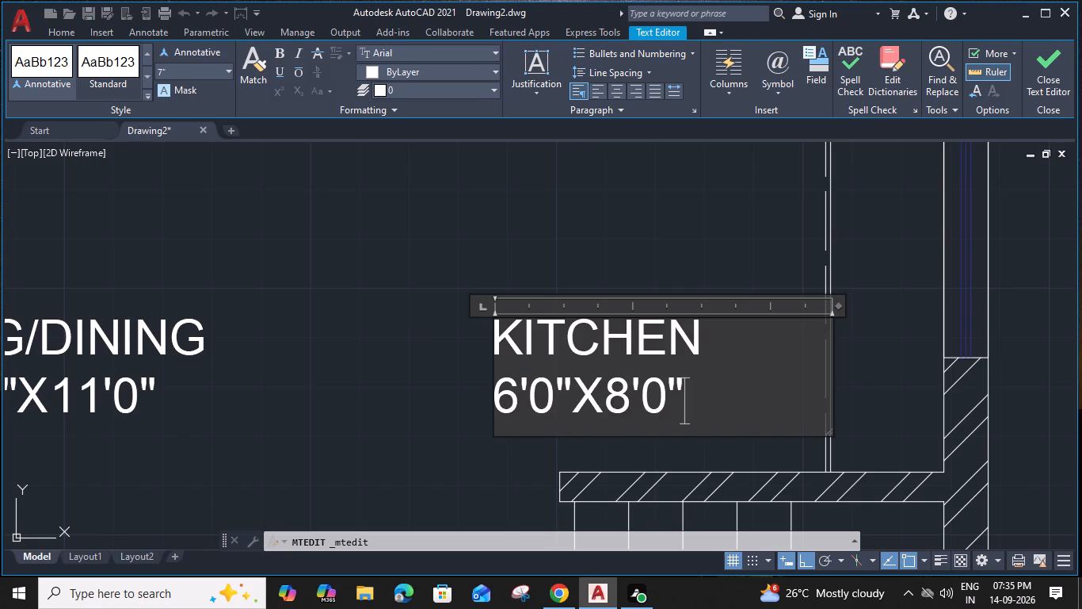
# Narrow the KITCHEN label's text box to fit its text and finish editing.
pyautogui.click(833, 304)
pyautogui.moveTo(835, 304); pyautogui.dragTo(697, 296)
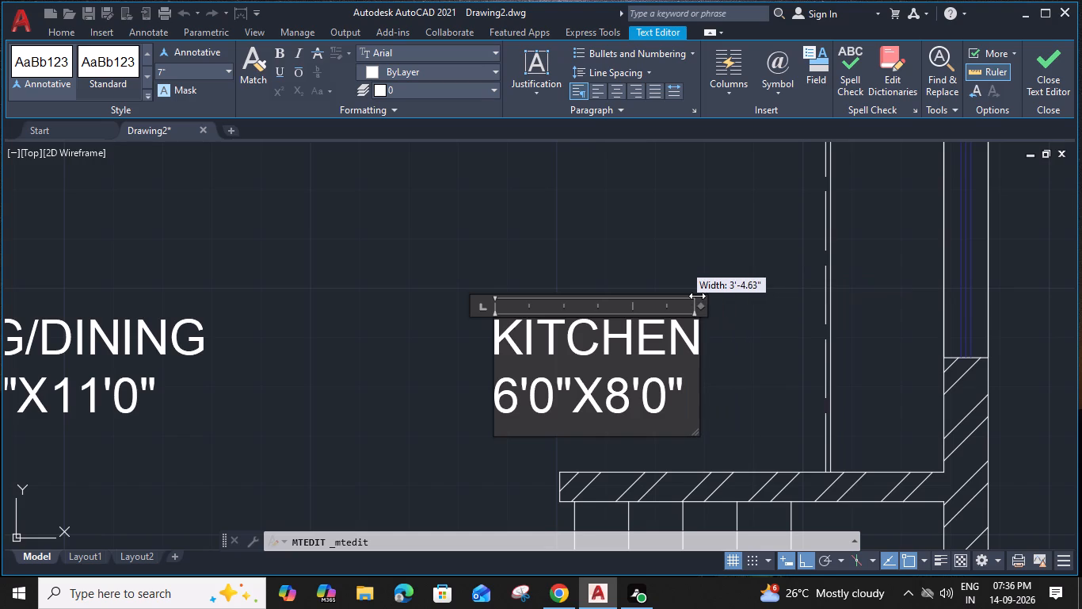
pyautogui.moveTo(697, 296); pyautogui.dragTo(708, 295)
pyautogui.click(748, 342)
# Move the KITCHEN label about 1'-5" to the right and about 2'-0" up, inside the kitchen counter outline.
pyautogui.scroll(-1, 748, 342)
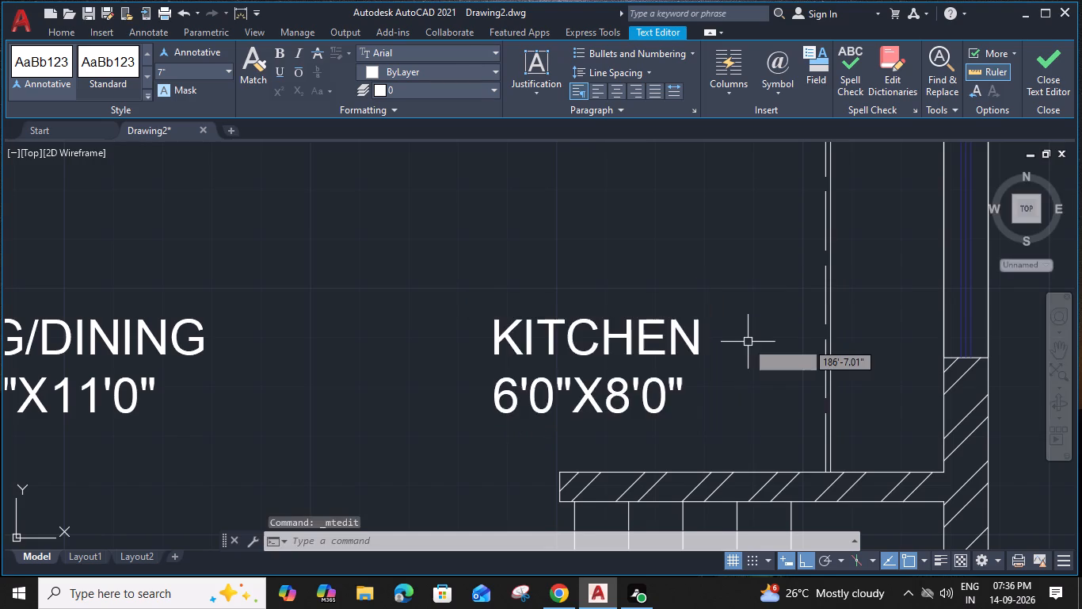
pyautogui.click(658, 328)
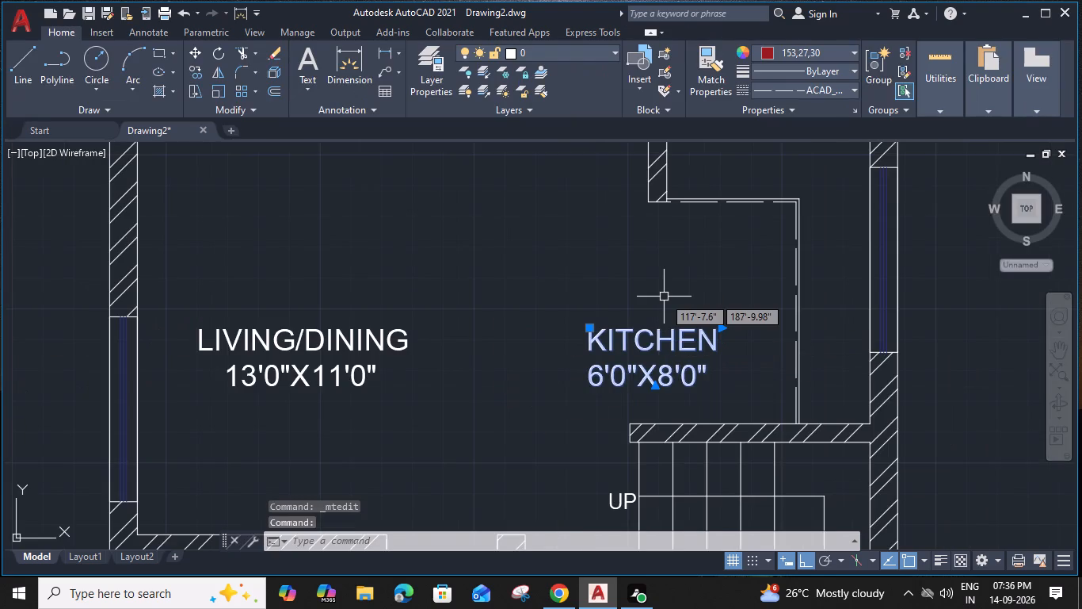
pyautogui.write('M')
pyautogui.press('space')
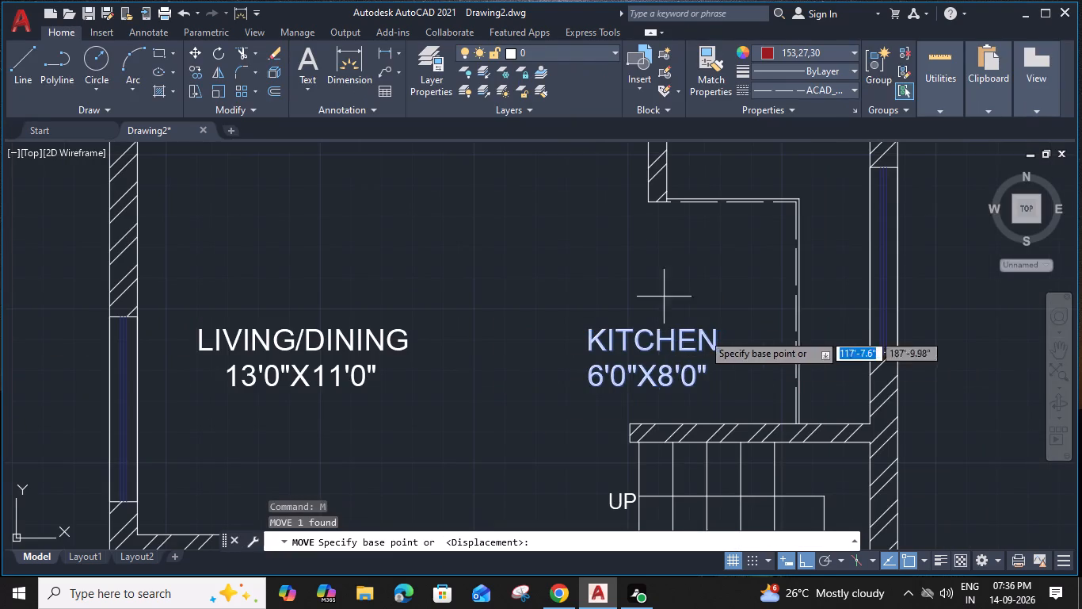
pyautogui.click(721, 349)
pyautogui.click(773, 341)
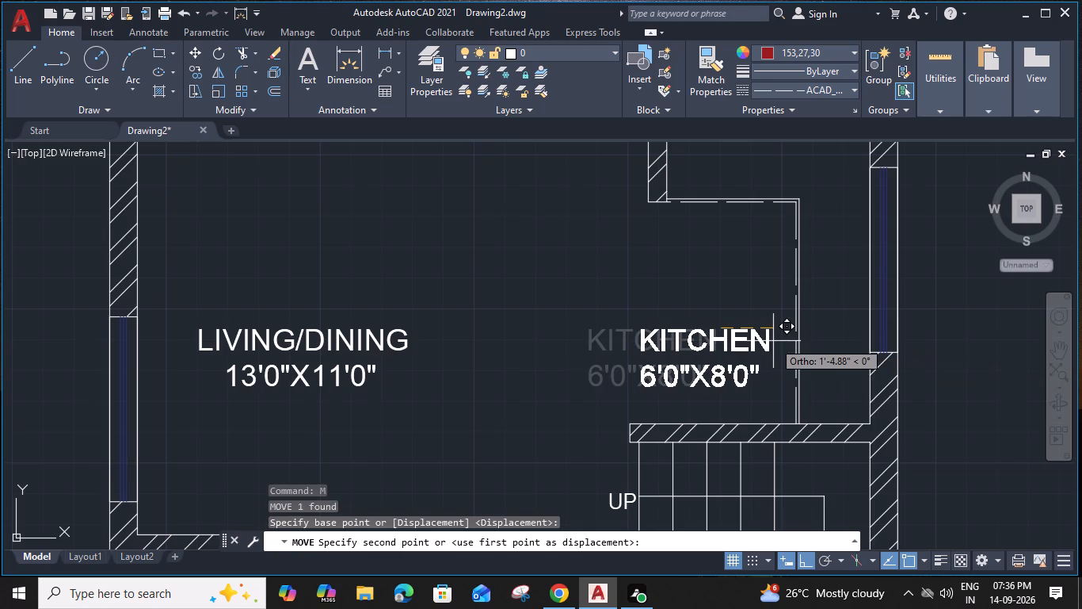
pyautogui.click(752, 339)
pyautogui.write('M')
pyautogui.press('space')
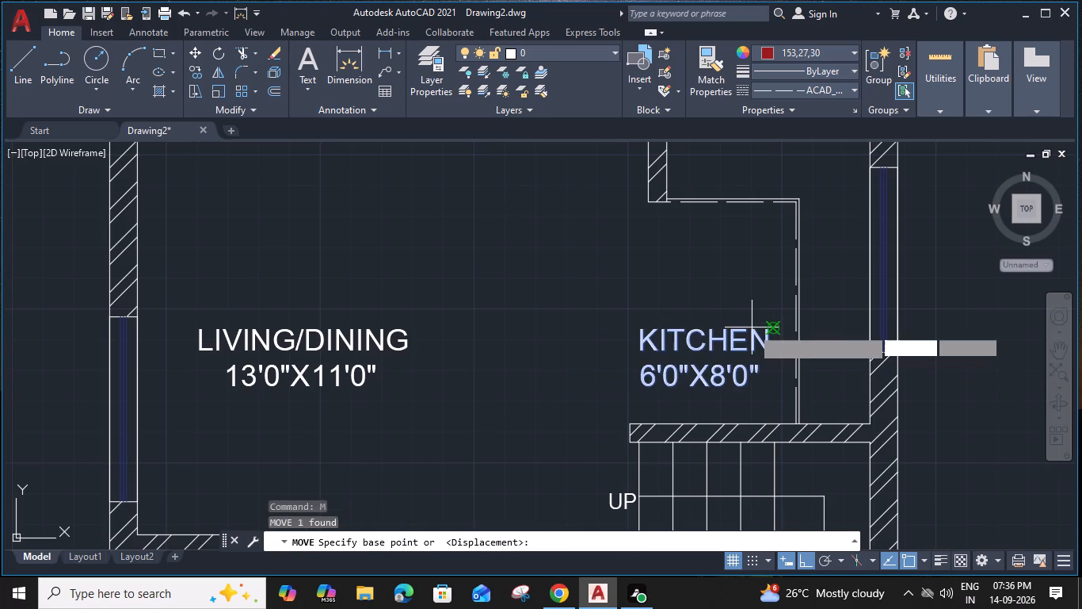
pyautogui.click(752, 329)
pyautogui.click(752, 255)
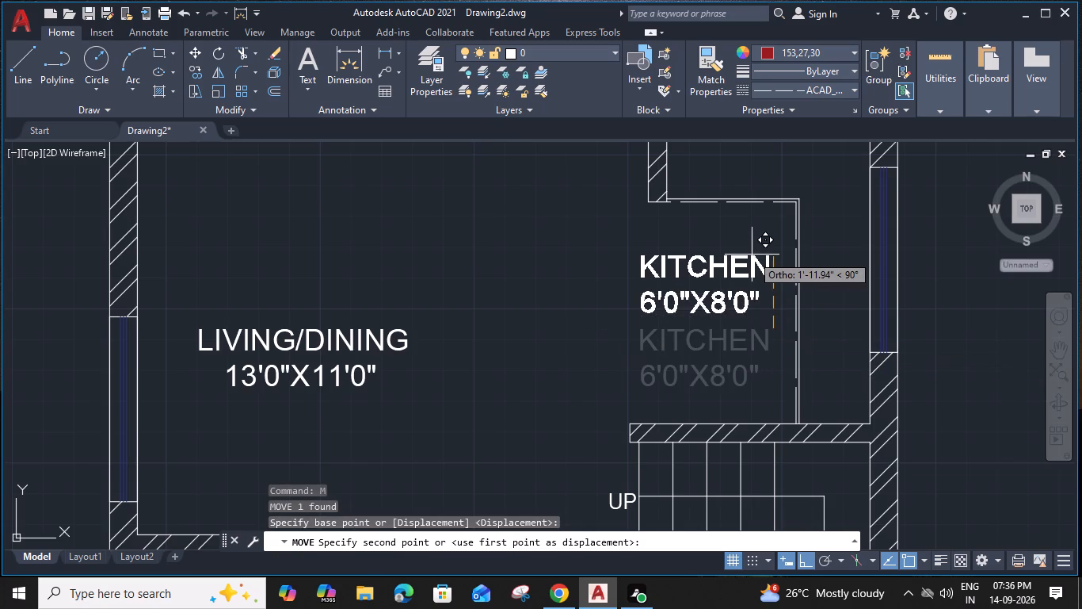
# Copy the KITCHEN label straight up past the toilet into the bedroom above, over the bed.
pyautogui.click(741, 275)
pyautogui.write('CO')
pyautogui.press('space')
pyautogui.scroll(-2, 669, 312)
pyautogui.moveTo(669, 312); pyautogui.dragTo(611, 393, button='middle')
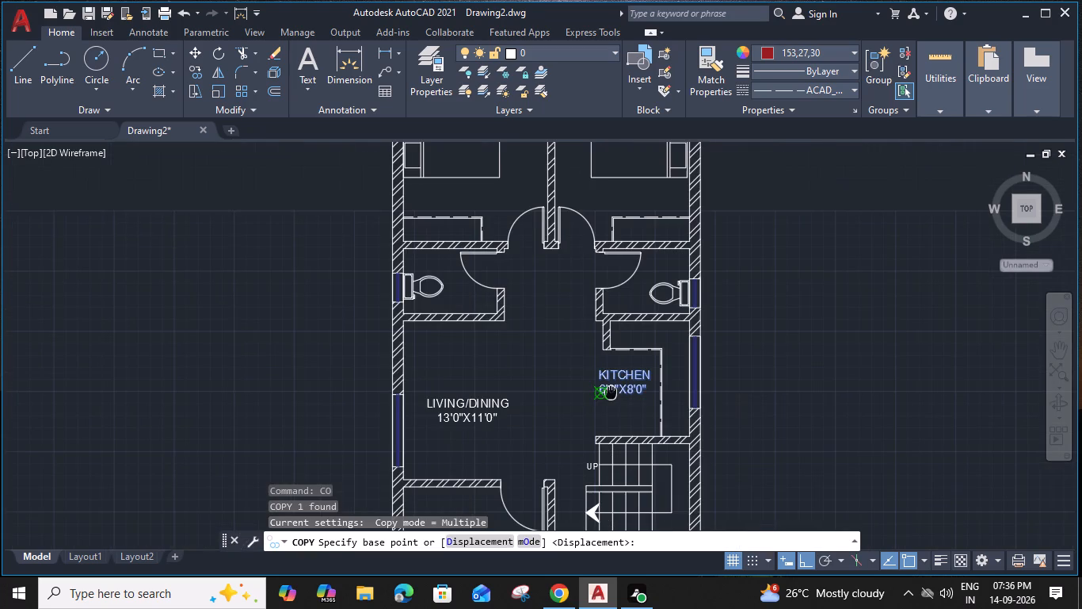
pyautogui.click(627, 381)
pyautogui.moveTo(624, 216); pyautogui.dragTo(623, 330, button='middle')
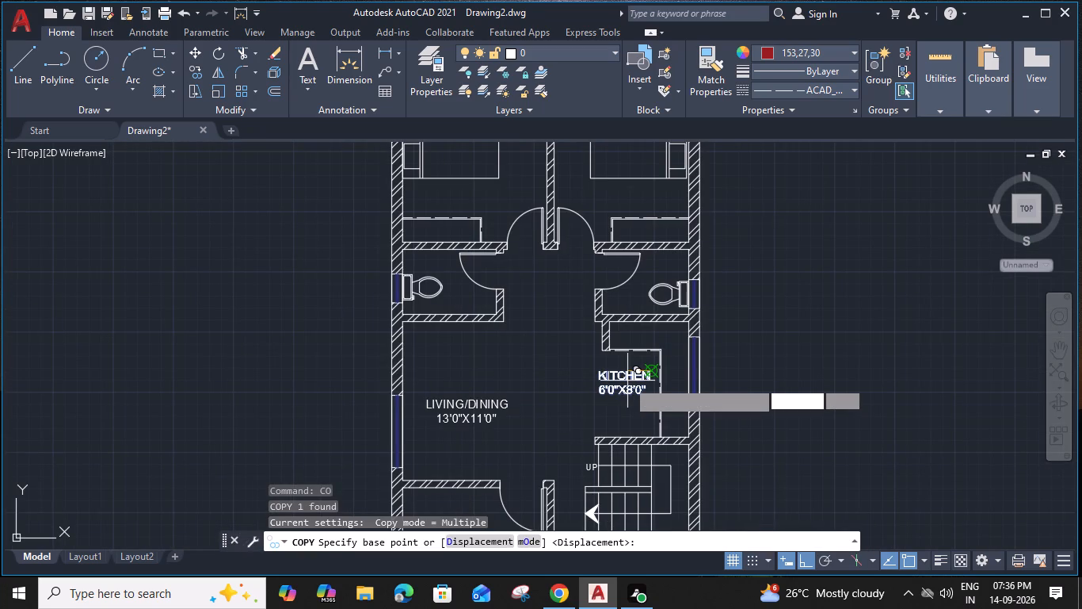
pyautogui.click(624, 254)
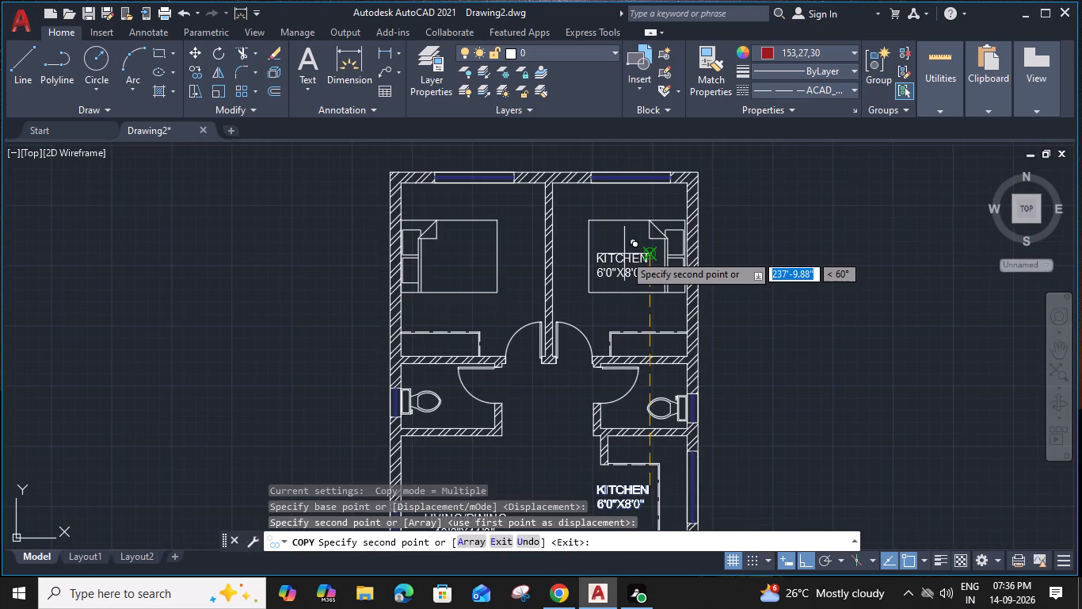
# End the copy, widen the text box of the label over the upper-right bed, and replace KITCHEN with BEDROOM 1.
pyautogui.press('Escape')
pyautogui.doubleClick(624, 254)
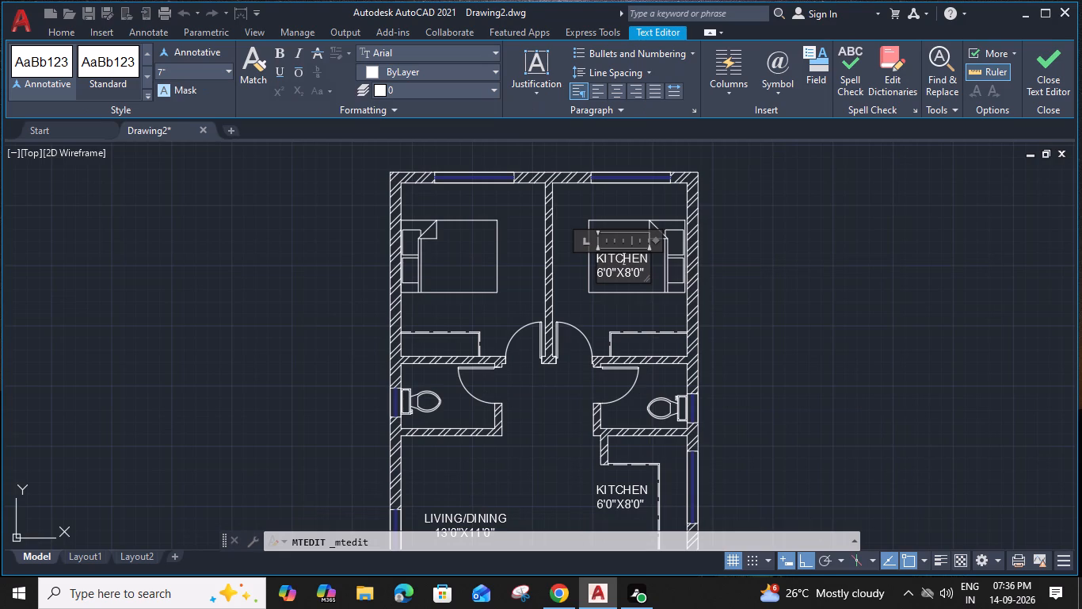
pyautogui.scroll(4, 627, 278)
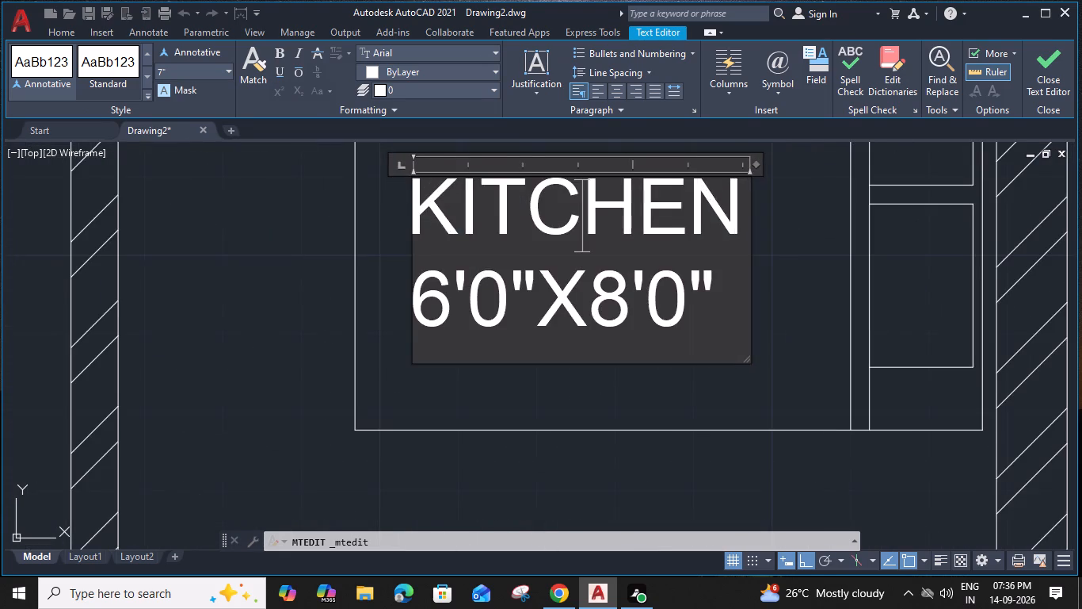
pyautogui.moveTo(649, 235); pyautogui.dragTo(603, 278, button='middle')
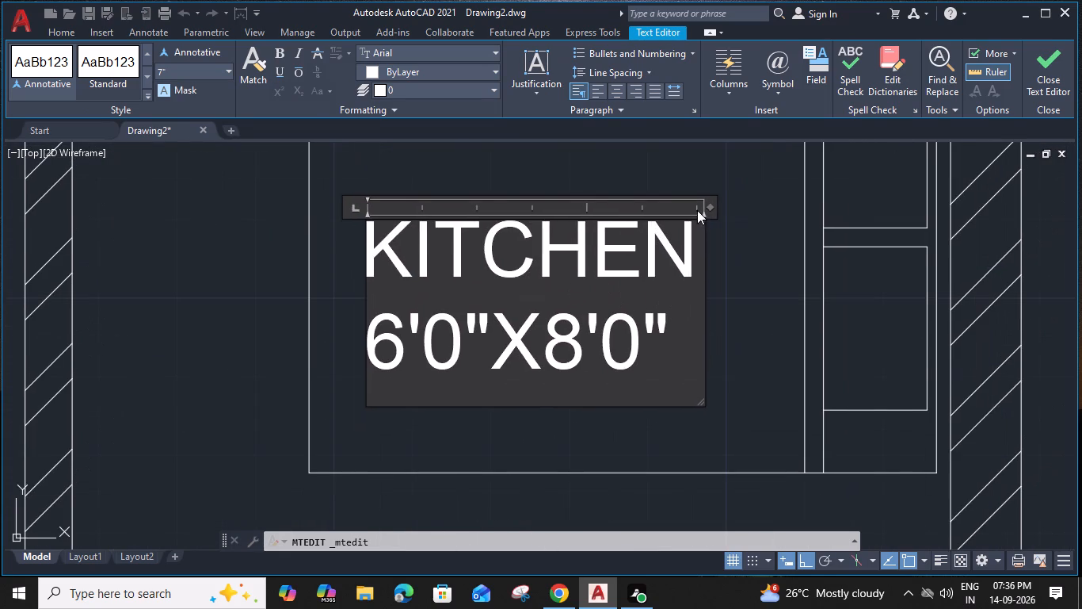
pyautogui.moveTo(707, 208); pyautogui.dragTo(821, 218)
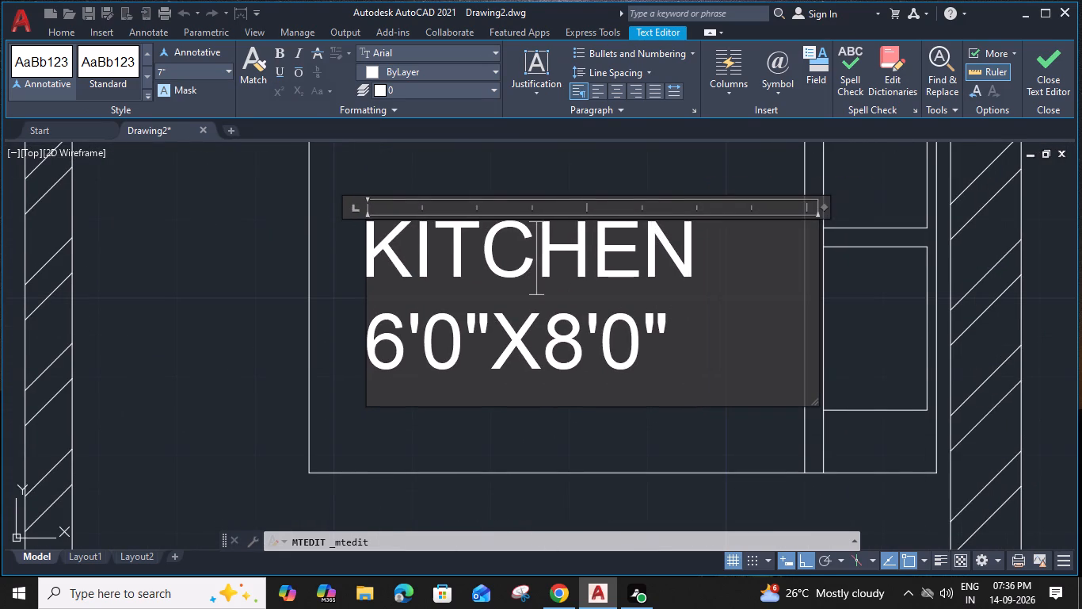
pyautogui.moveTo(713, 245); pyautogui.dragTo(192, 268)
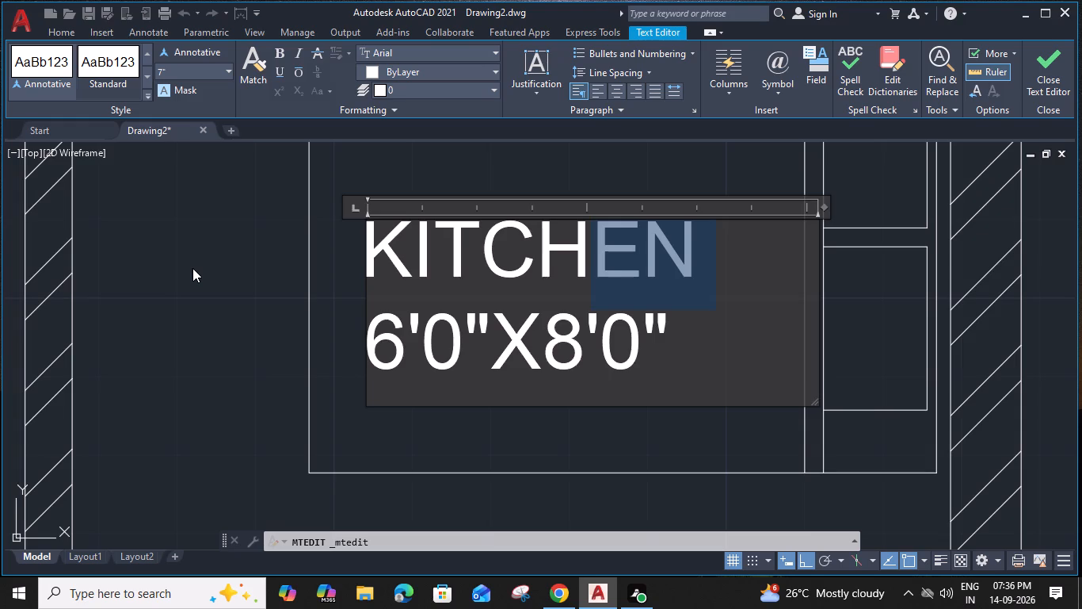
pyautogui.write('BED')
pyautogui.write('ROO')
pyautogui.press('m')
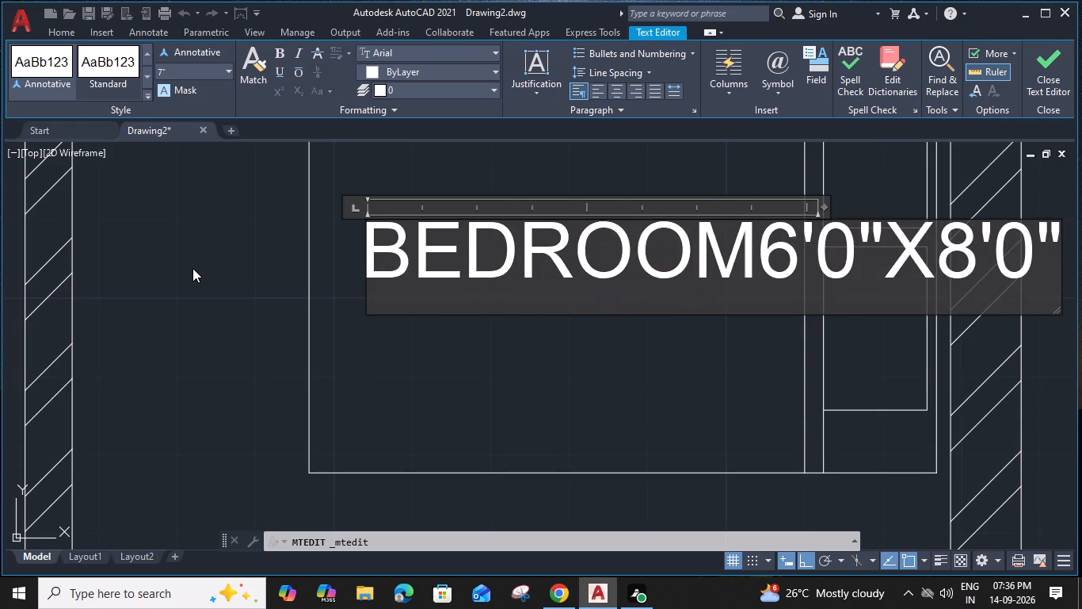
pyautogui.press('space')
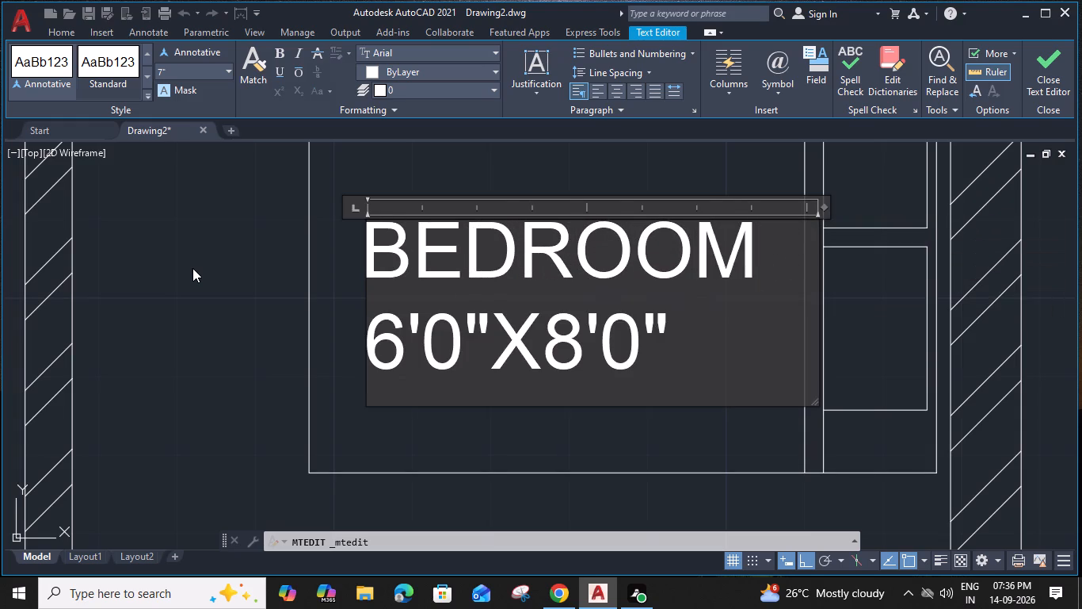
pyautogui.click(761, 239)
pyautogui.press('space')
pyautogui.press('1')
# Replace the size line under BEDROOM 1 with 9'4"X12'0".
pyautogui.moveTo(703, 346); pyautogui.dragTo(173, 361)
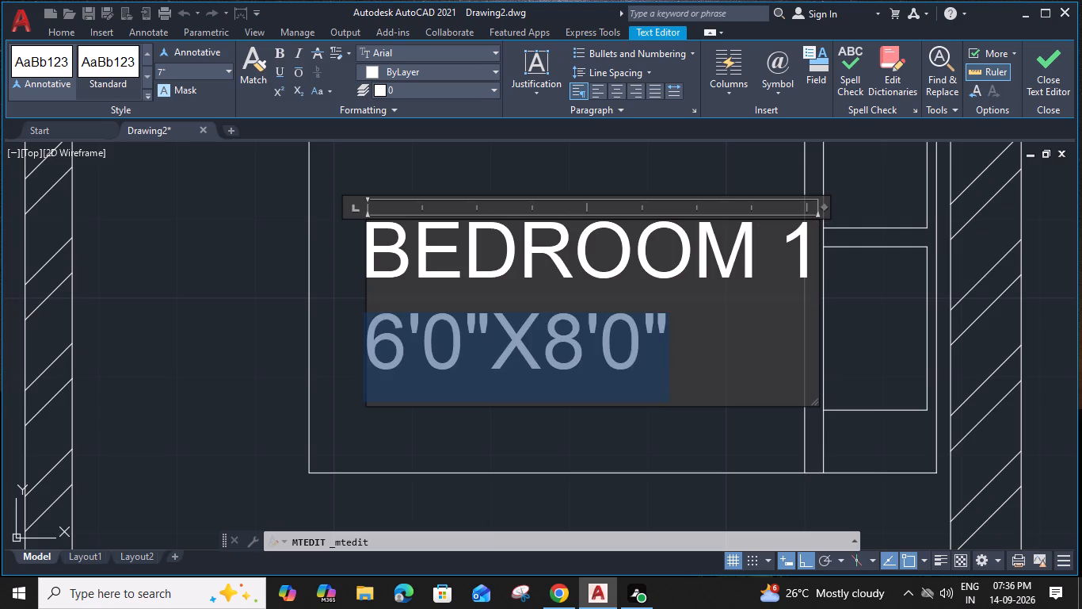
pyautogui.moveTo(173, 361); pyautogui.dragTo(93, 357)
pyautogui.write("9'")
pyautogui.write('4"')
pyautogui.press('x')
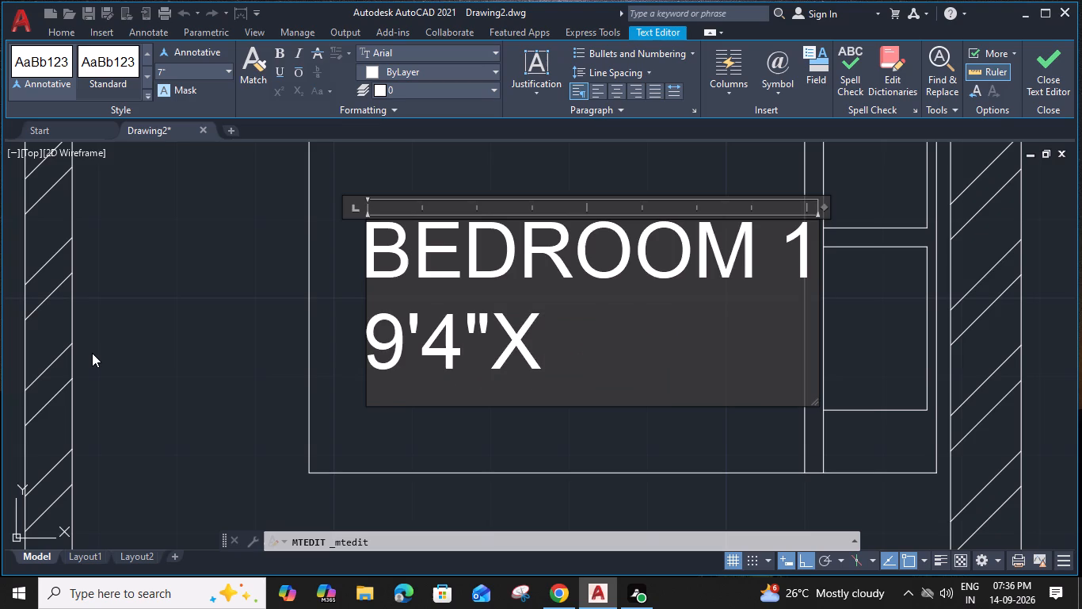
pyautogui.write('12')
pyautogui.press("'")
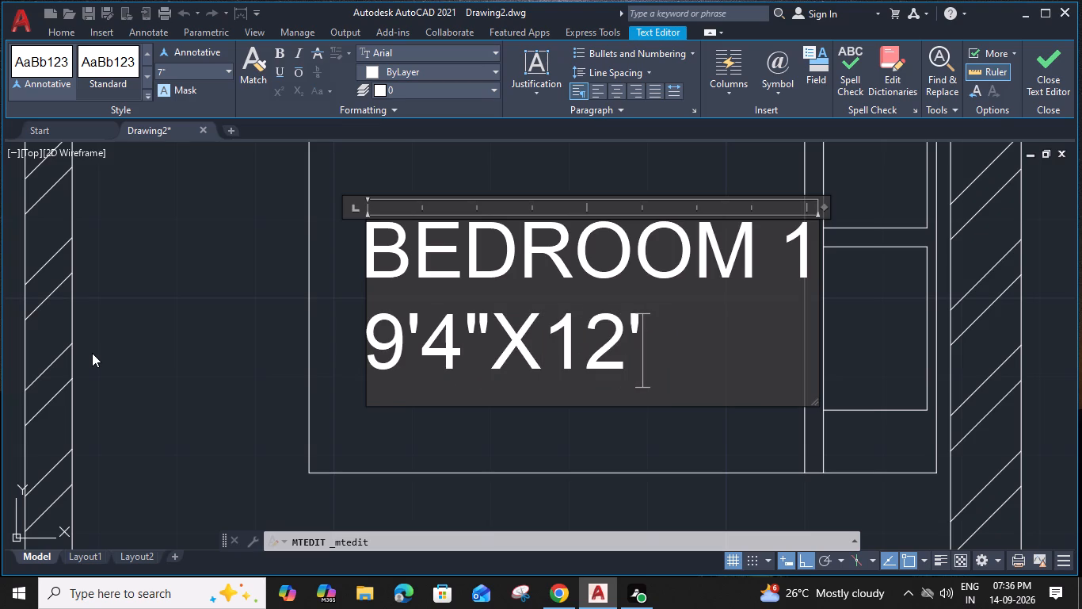
pyautogui.write('0"')
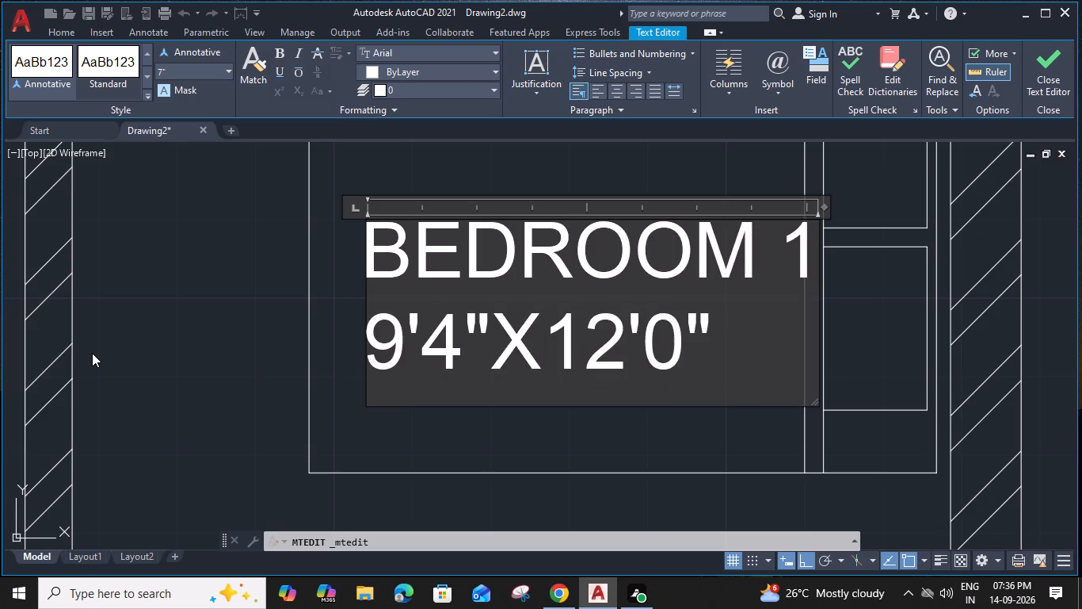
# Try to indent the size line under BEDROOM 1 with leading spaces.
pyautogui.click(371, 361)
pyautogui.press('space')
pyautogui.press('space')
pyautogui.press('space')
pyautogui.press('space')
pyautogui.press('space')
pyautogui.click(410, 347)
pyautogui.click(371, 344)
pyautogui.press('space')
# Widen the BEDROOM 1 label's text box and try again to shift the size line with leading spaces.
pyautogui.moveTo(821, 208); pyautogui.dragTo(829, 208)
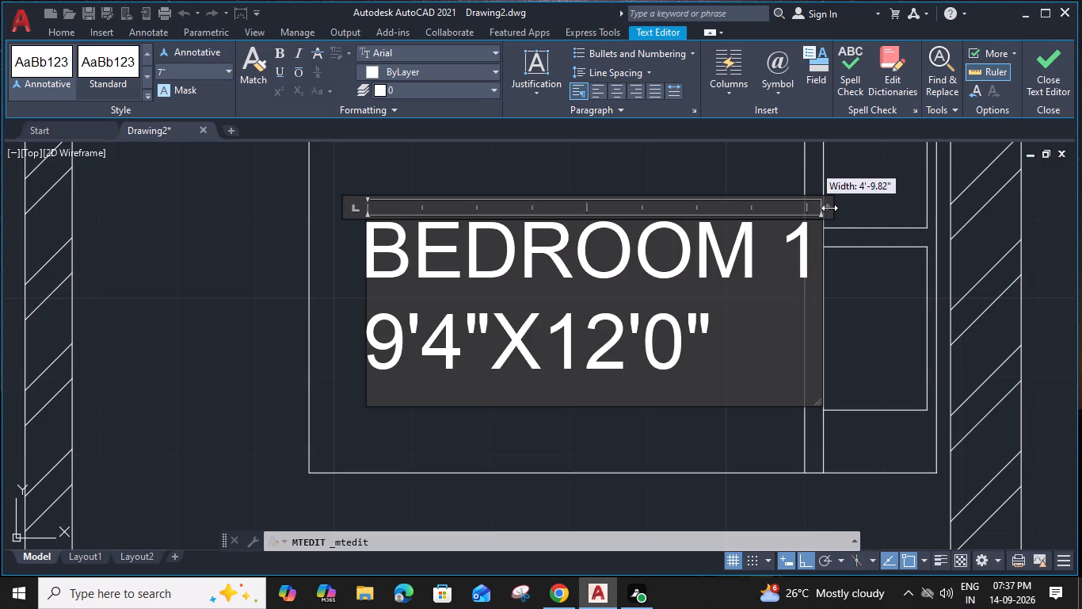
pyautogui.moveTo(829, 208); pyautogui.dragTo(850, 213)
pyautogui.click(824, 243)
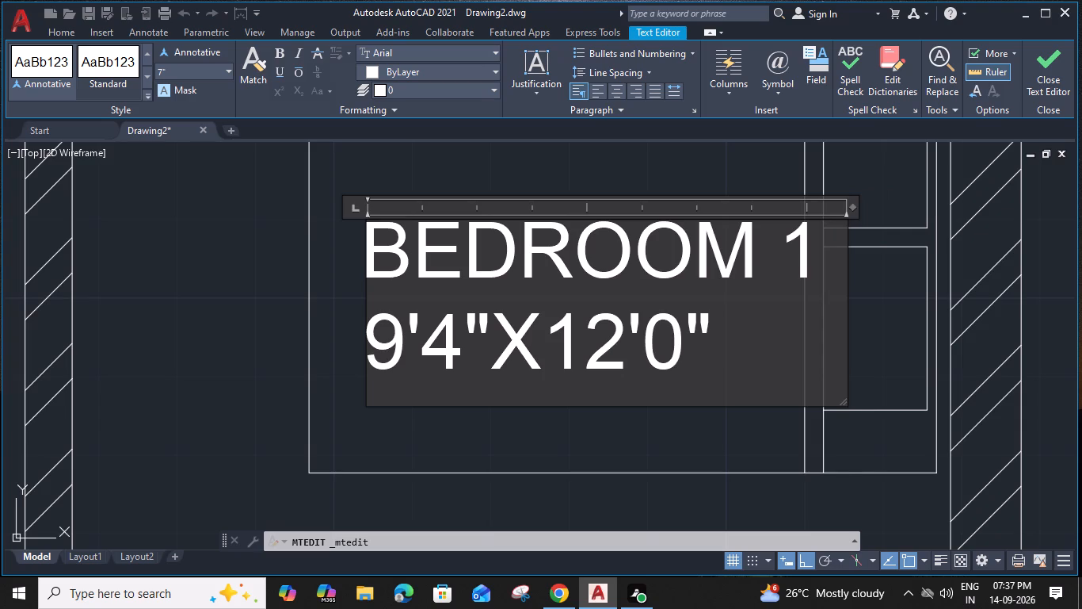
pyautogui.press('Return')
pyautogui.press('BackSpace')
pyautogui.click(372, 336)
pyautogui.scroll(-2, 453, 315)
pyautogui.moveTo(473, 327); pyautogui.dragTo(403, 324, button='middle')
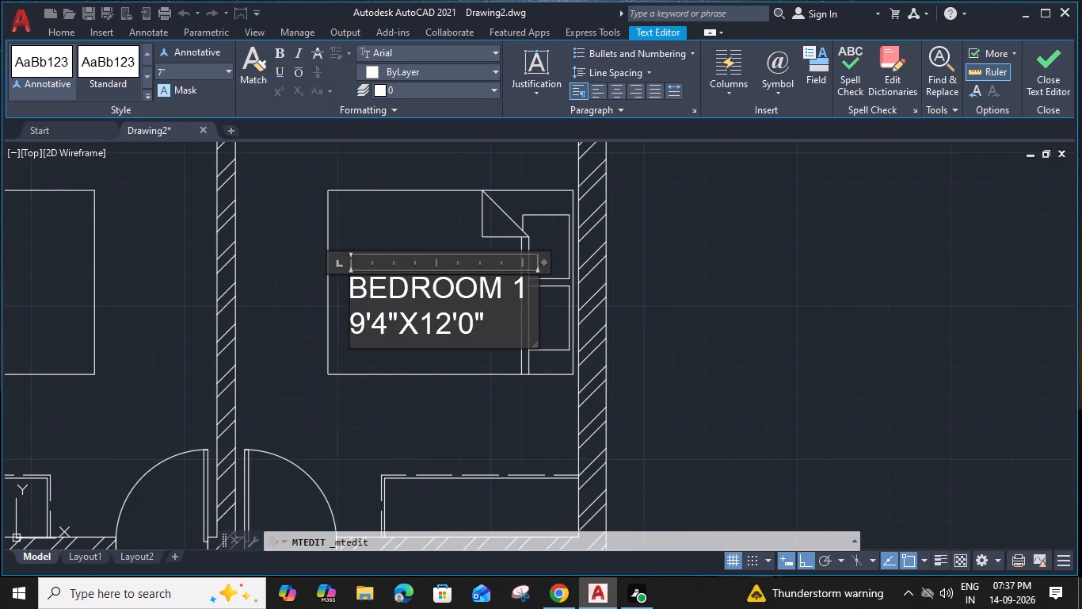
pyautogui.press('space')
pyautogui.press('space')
# Narrow the BEDROOM 1 label's text box to fit its text and finish editing.
pyautogui.moveTo(547, 265); pyautogui.dragTo(535, 266)
pyautogui.click(474, 378)
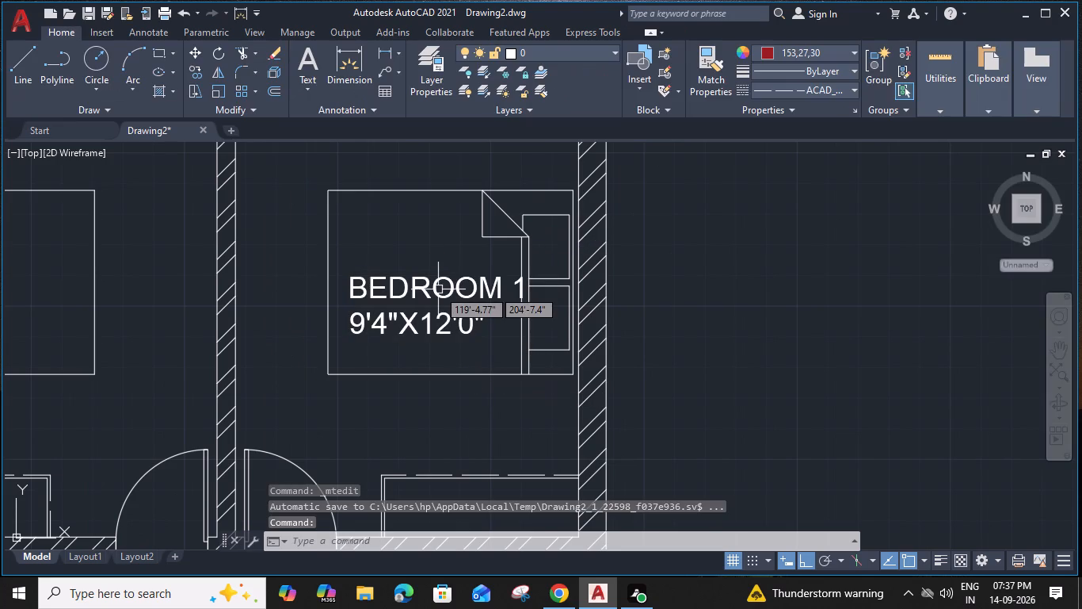
# Reopen the BEDROOM 1 label, widen its text box slightly, and change the room name to BEDROOM 2.
pyautogui.click(438, 289)
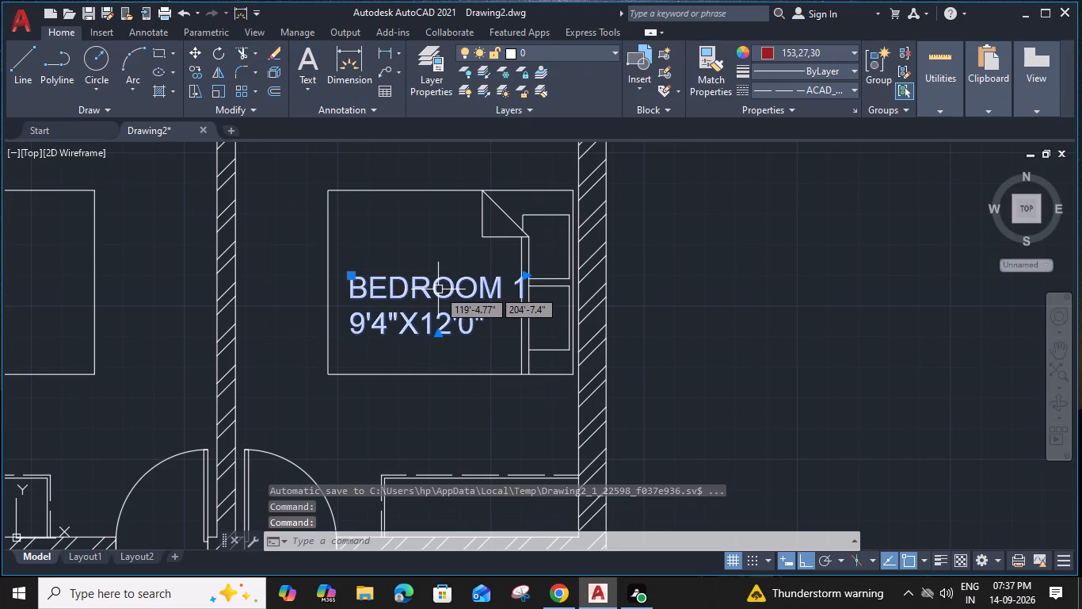
pyautogui.click(438, 289)
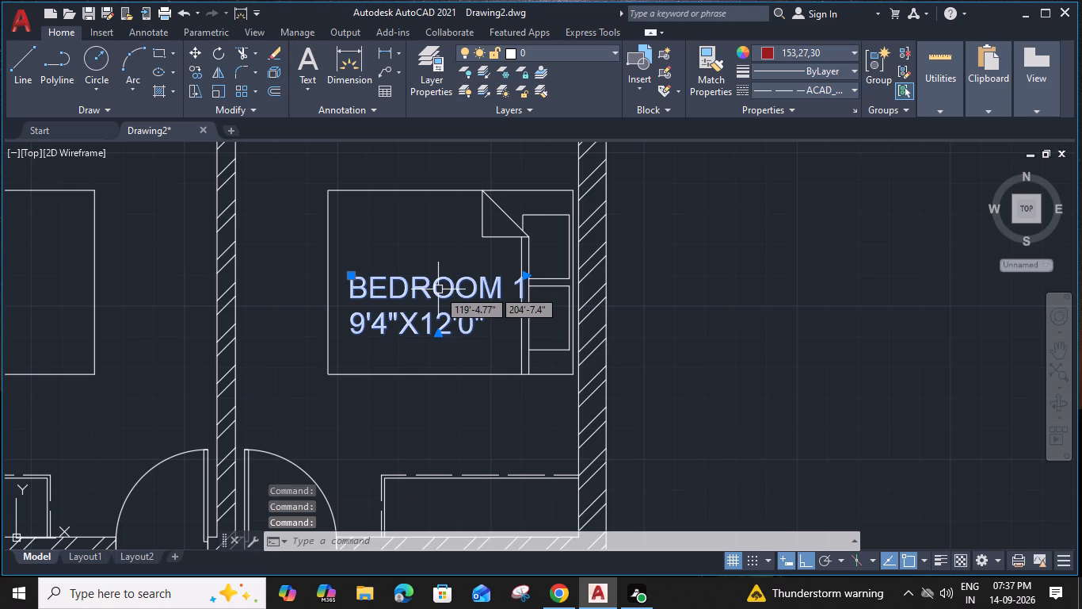
pyautogui.doubleClick(432, 289)
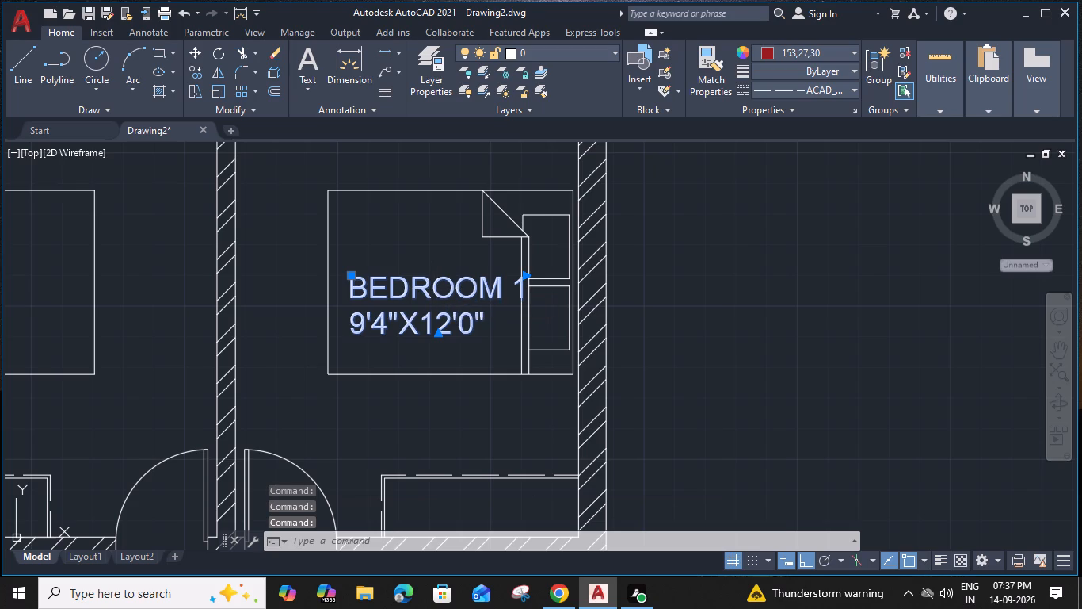
pyautogui.scroll(2, 479, 278)
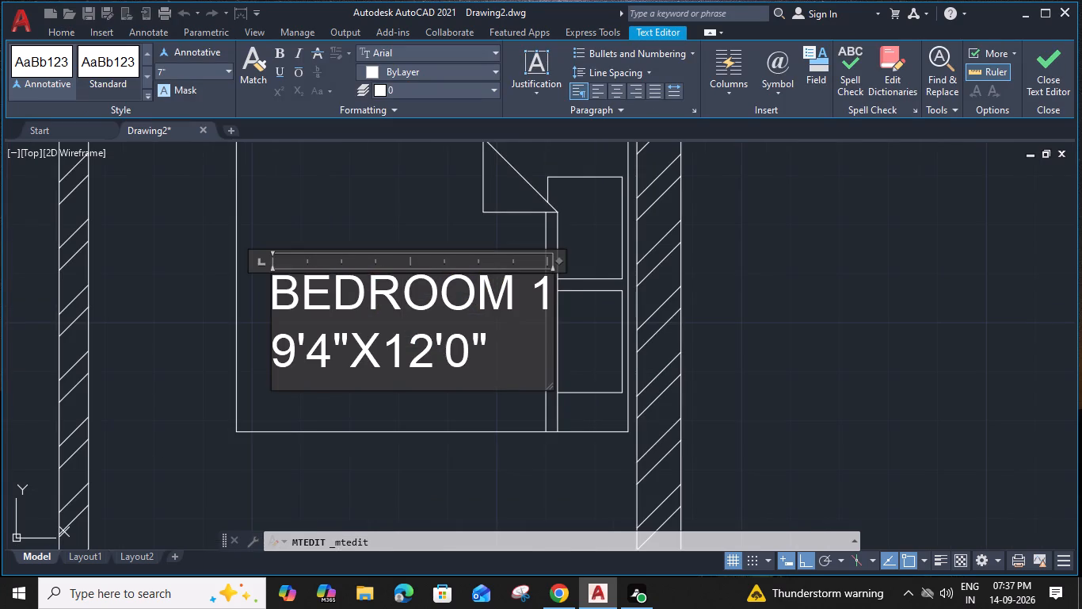
pyautogui.moveTo(551, 282); pyautogui.dragTo(559, 284)
pyautogui.click(550, 288)
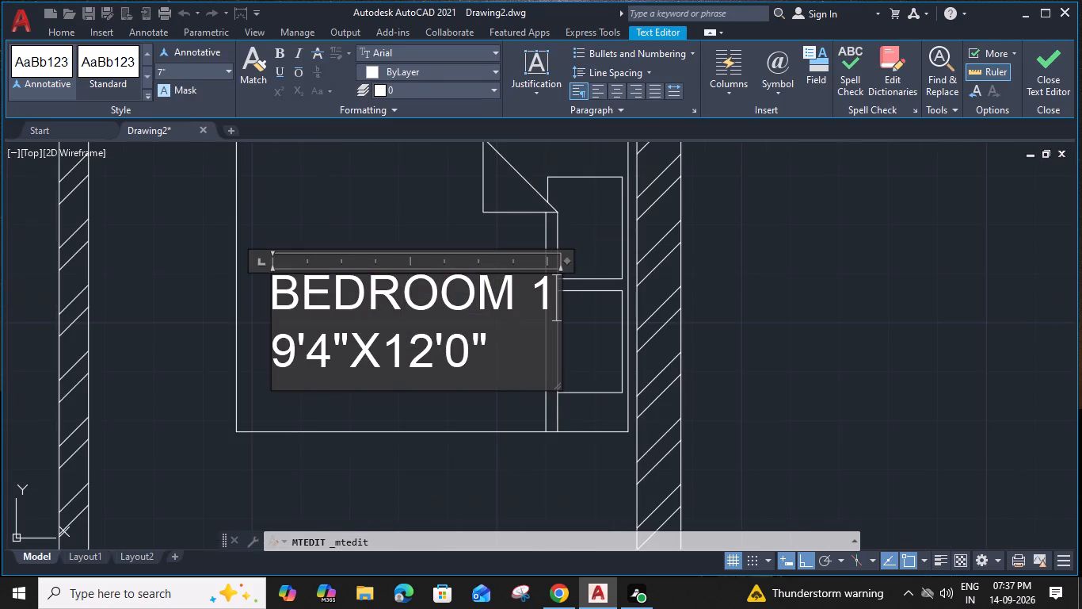
pyautogui.press('BackSpace')
pyautogui.press('2')
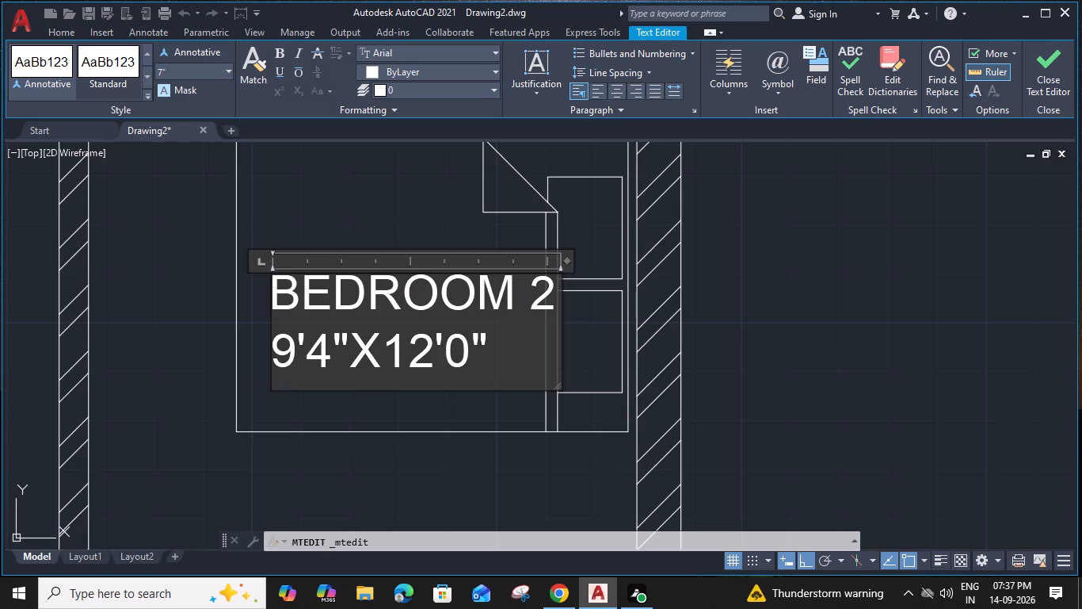
pyautogui.click(501, 420)
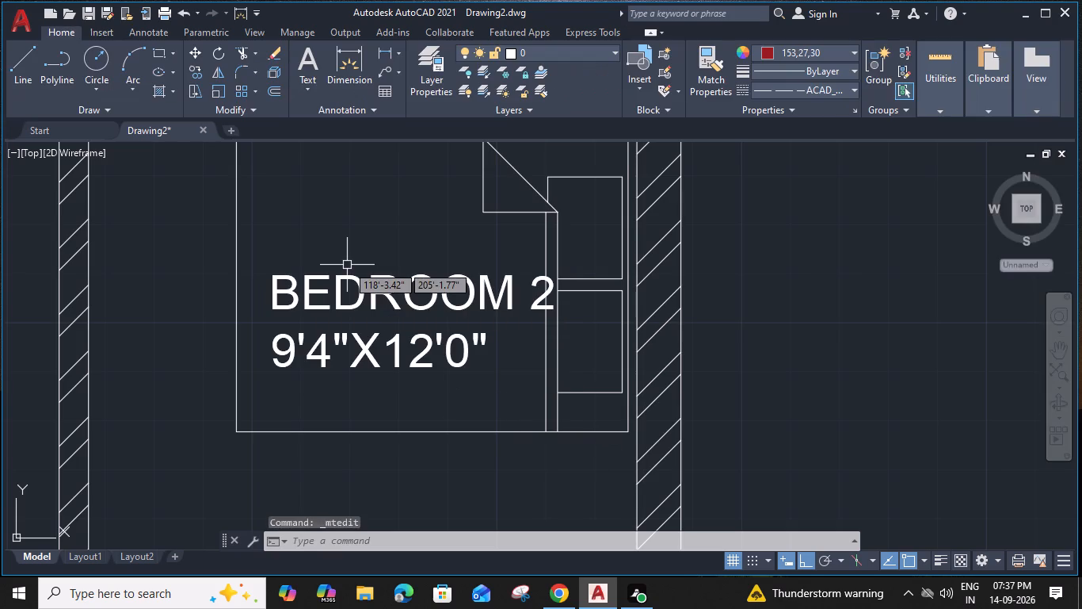
# Move the BEDROOM 2 label slightly to the left so that it clears the pillow side of the bed.
pyautogui.click(344, 278)
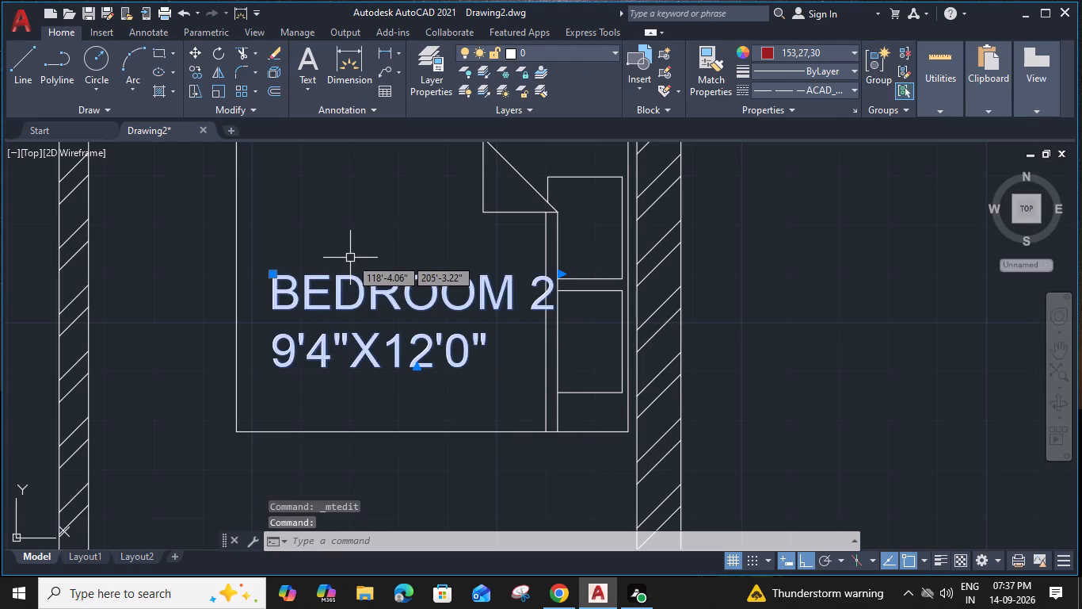
pyautogui.write('M')
pyautogui.press('space')
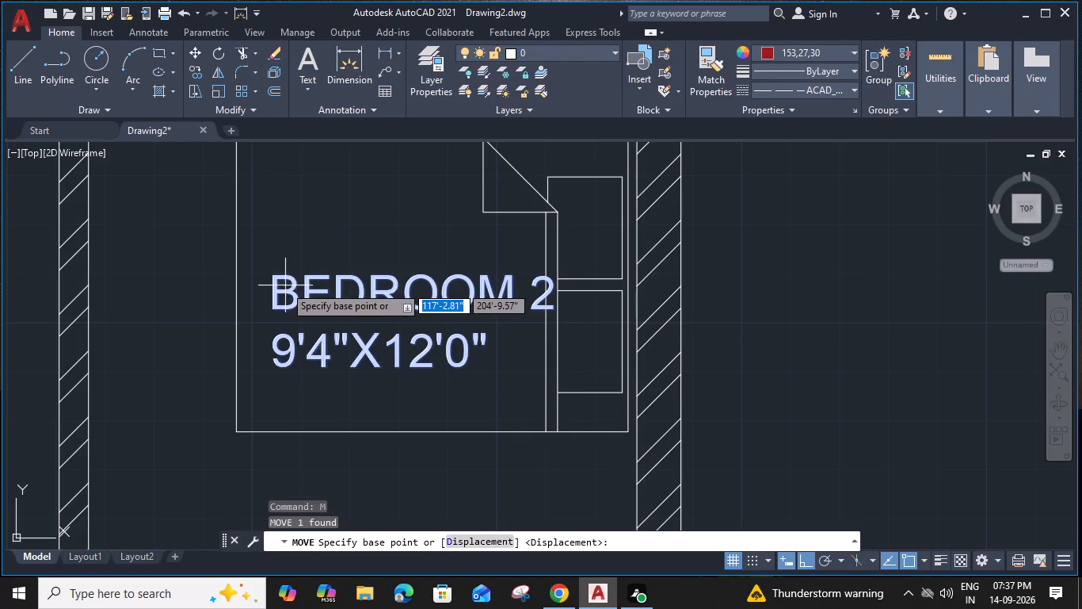
pyautogui.click(282, 285)
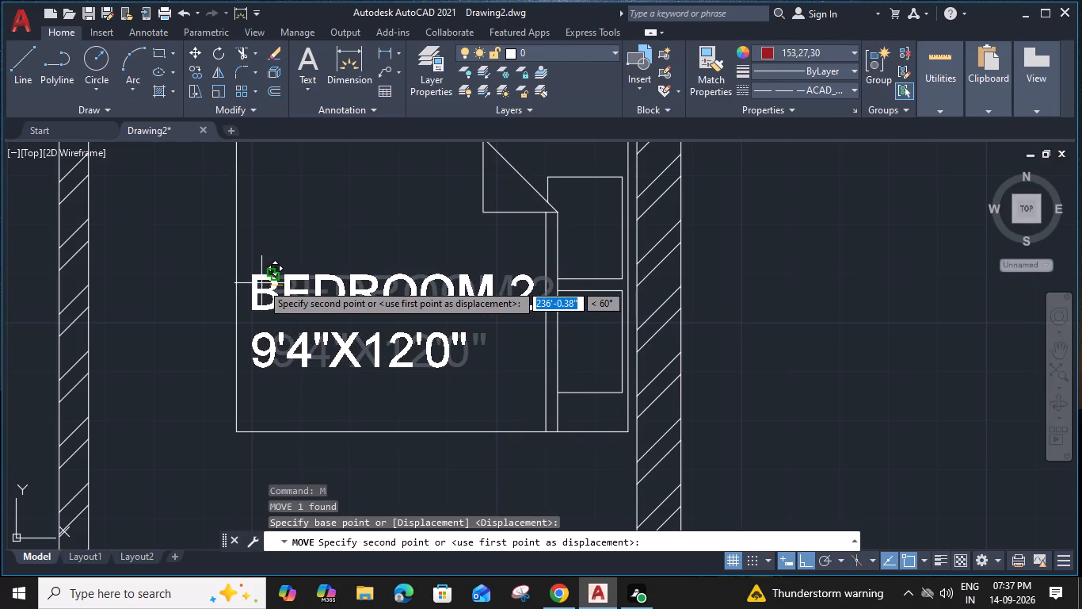
pyautogui.click(261, 283)
pyautogui.scroll(-1, 268, 287)
pyautogui.moveTo(272, 289); pyautogui.dragTo(274, 289, button='middle')
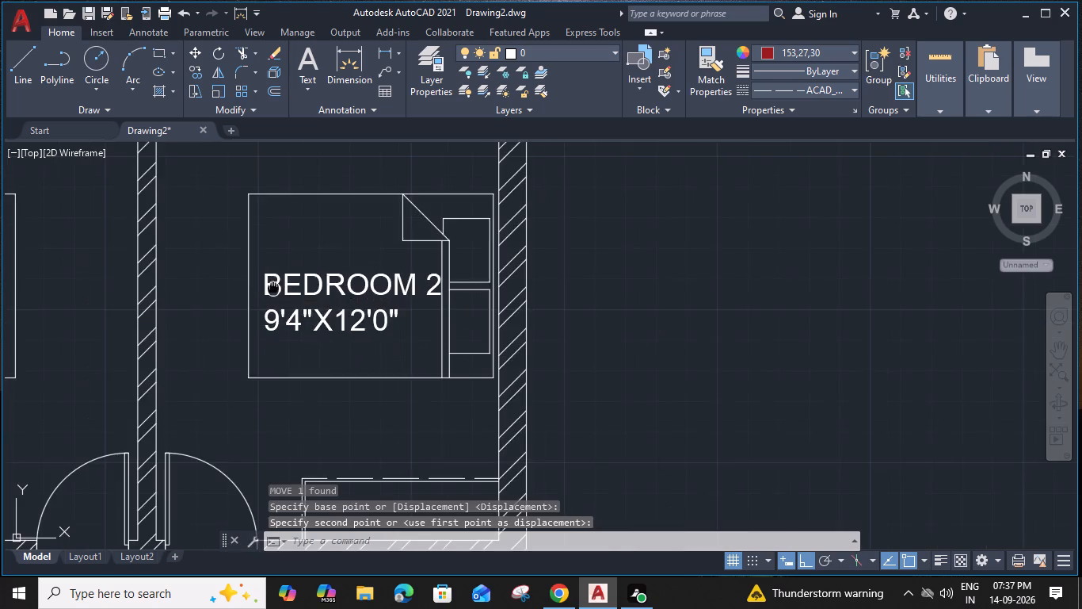
# Copy the BEDROOM 2 label horizontally onto the bed in the left-hand bedroom.
pyautogui.moveTo(274, 289); pyautogui.dragTo(374, 301, button='middle')
pyautogui.click(372, 300)
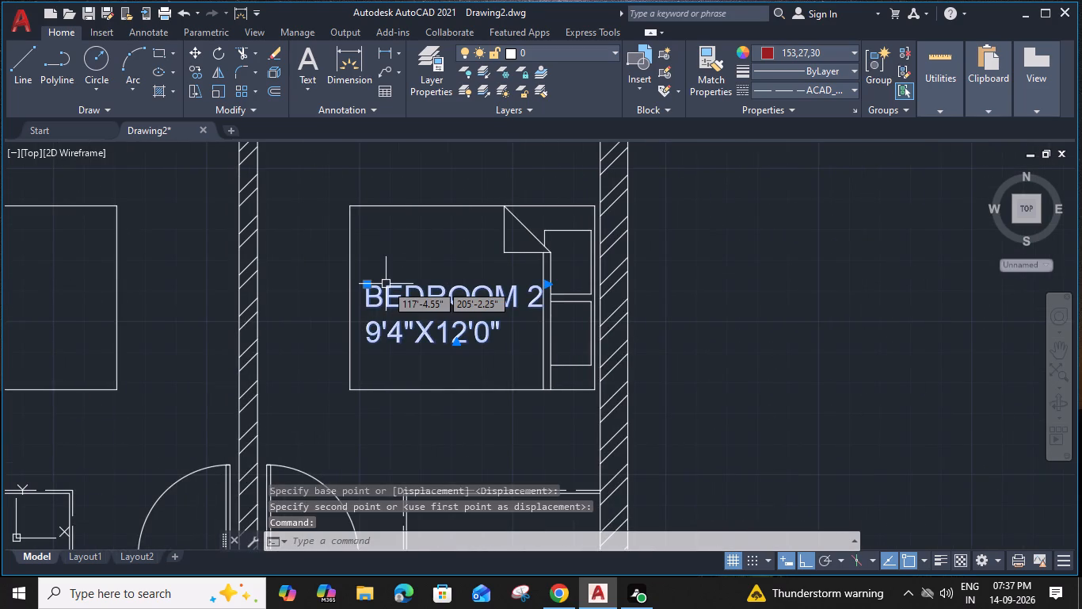
pyautogui.write('CO')
pyautogui.press('space')
pyautogui.click(386, 284)
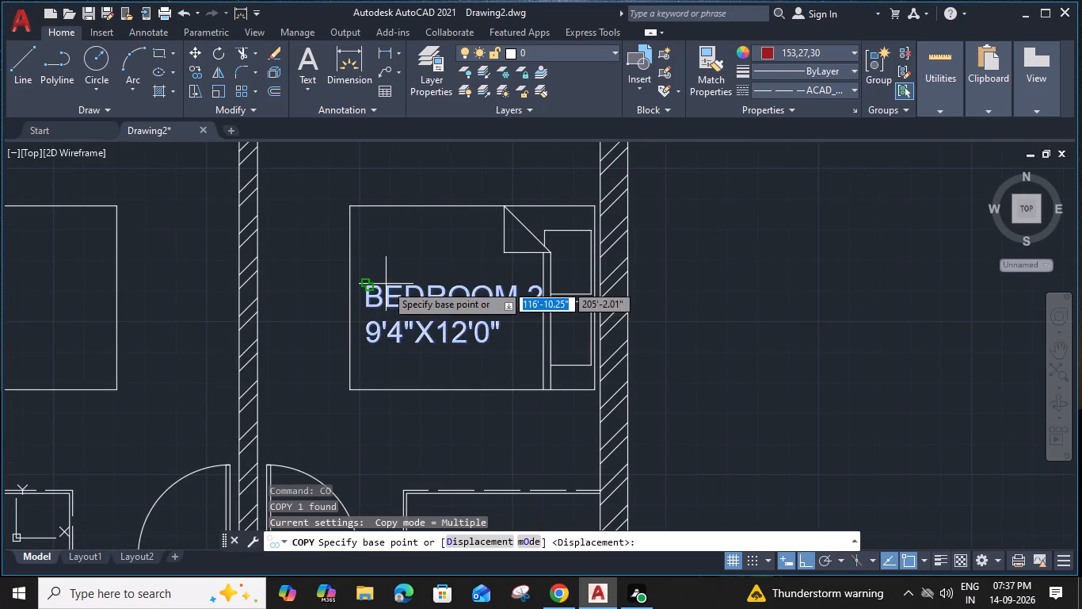
pyautogui.moveTo(0, 285); pyautogui.dragTo(257, 289, button='middle')
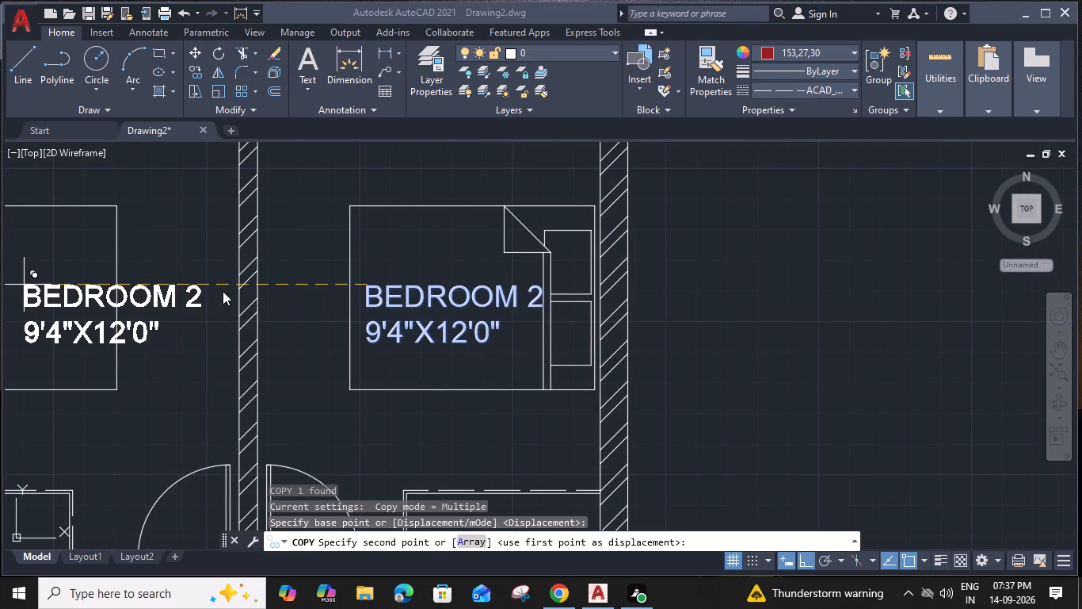
pyautogui.moveTo(223, 291); pyautogui.dragTo(309, 293, button='middle')
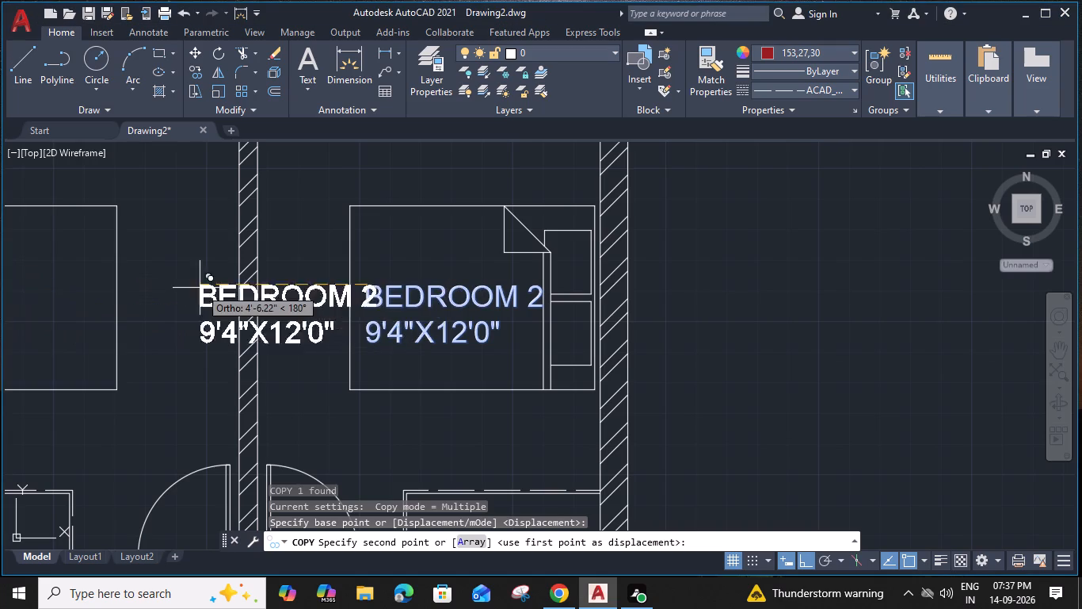
pyautogui.moveTo(200, 288); pyautogui.dragTo(459, 294, button='middle')
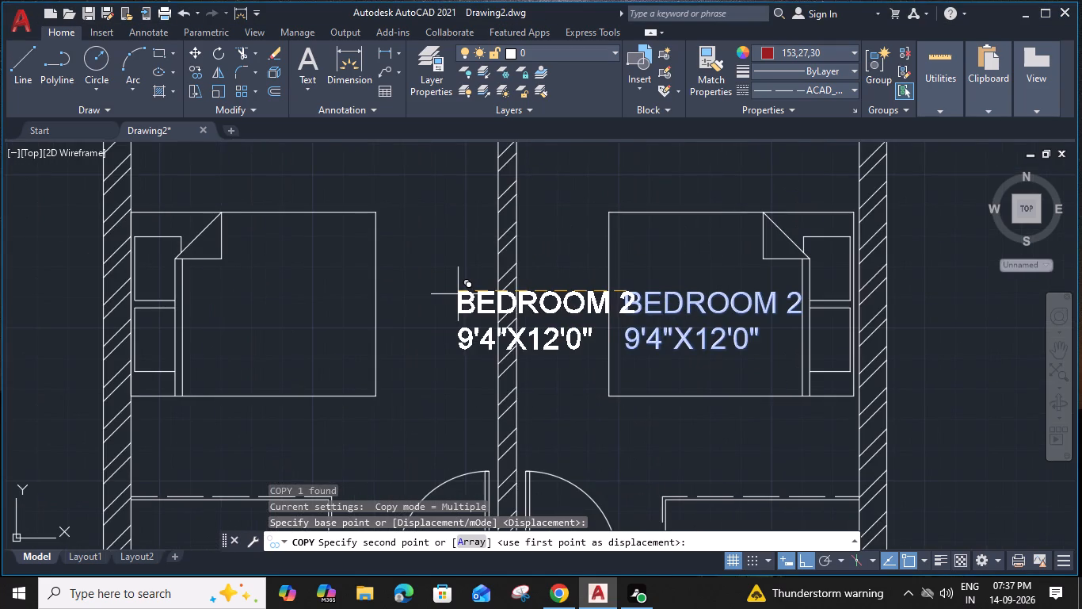
pyautogui.click(189, 301)
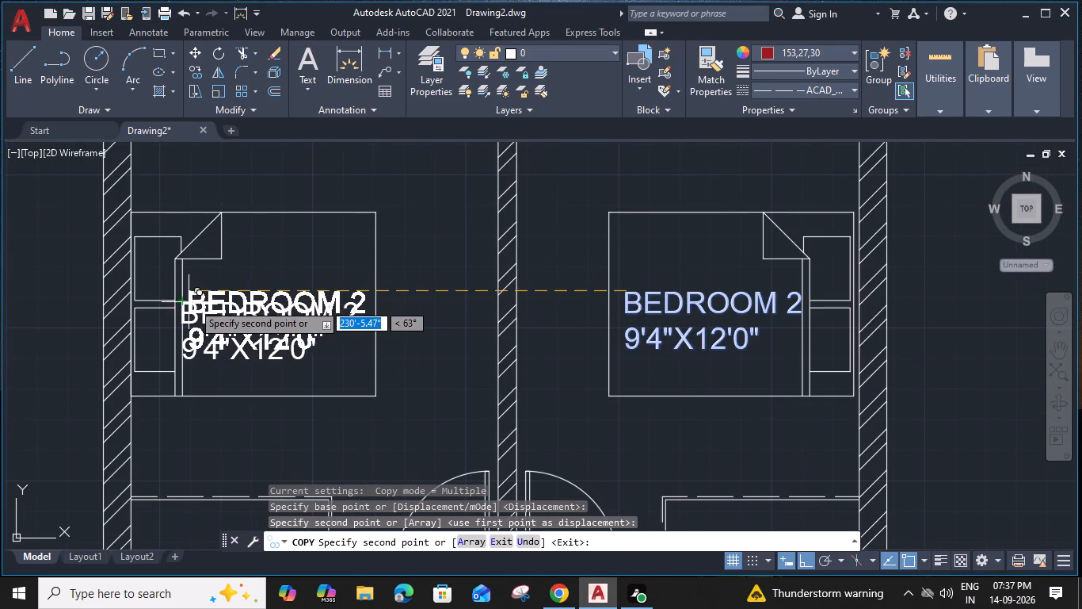
pyautogui.press('Escape')
# Edit the copied label in the left-hand bedroom to read BEDROOM 1 with the size 10'0"X12'0".
pyautogui.doubleClick(204, 308)
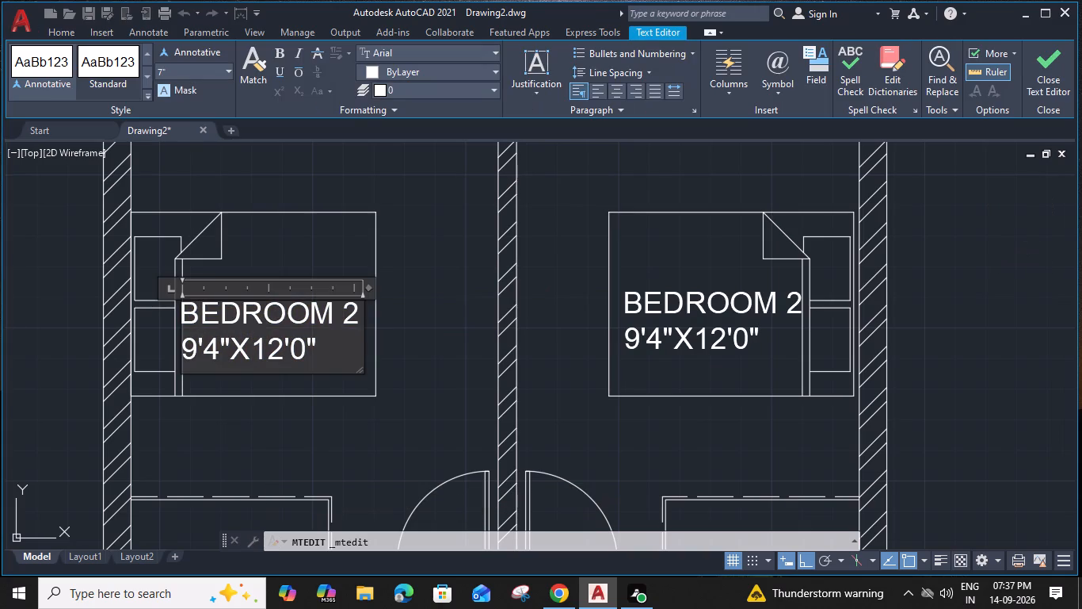
pyautogui.moveTo(305, 310); pyautogui.dragTo(388, 311, button='middle')
pyautogui.scroll(2, 407, 309)
pyautogui.click(482, 319)
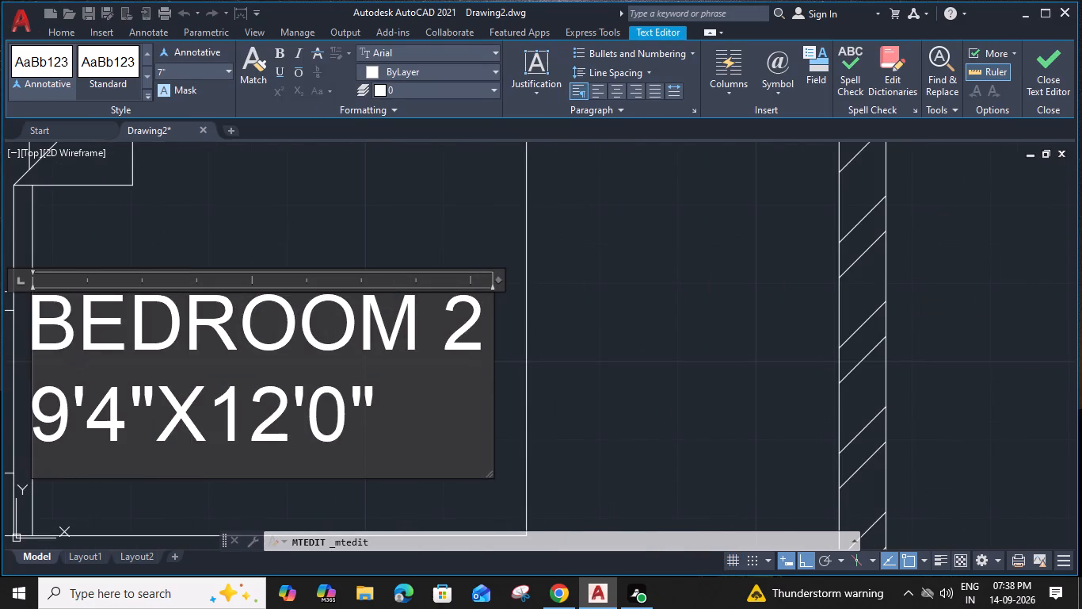
pyautogui.press('BackSpace')
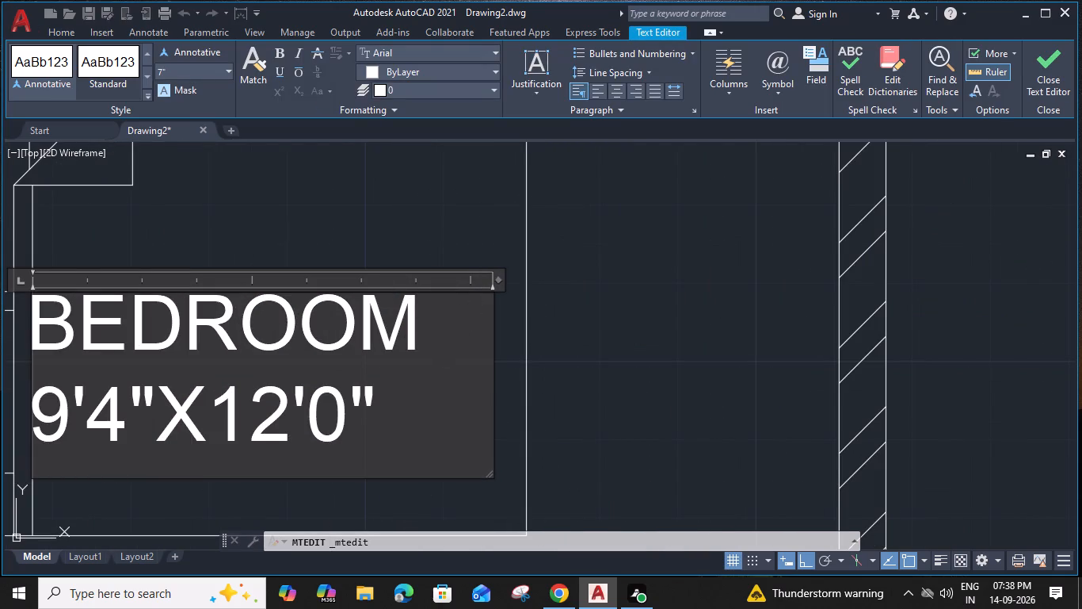
pyautogui.press('1')
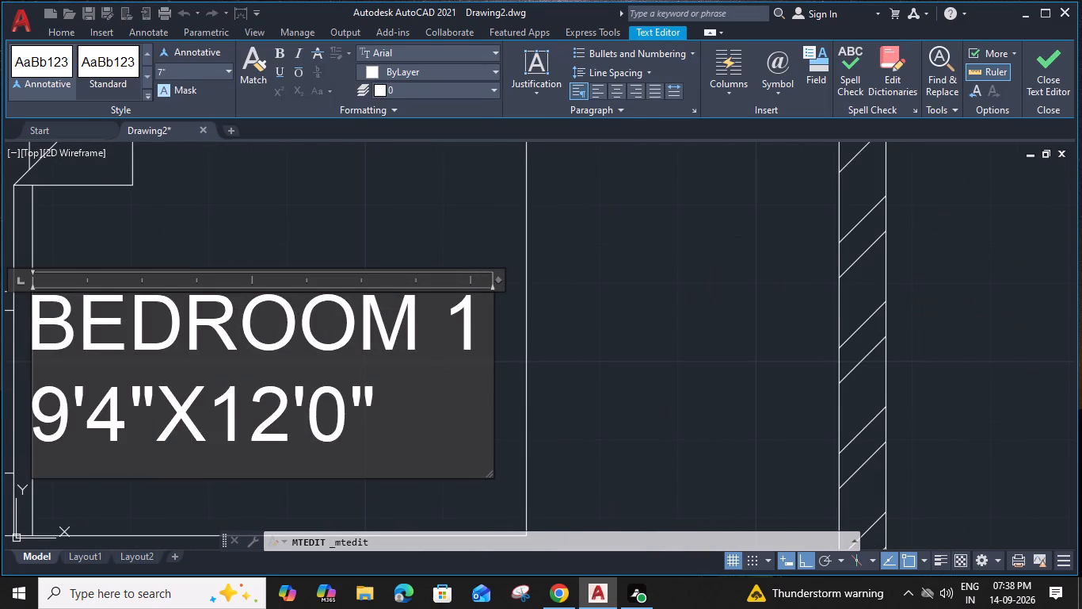
pyautogui.moveTo(460, 374); pyautogui.dragTo(673, 280, button='middle')
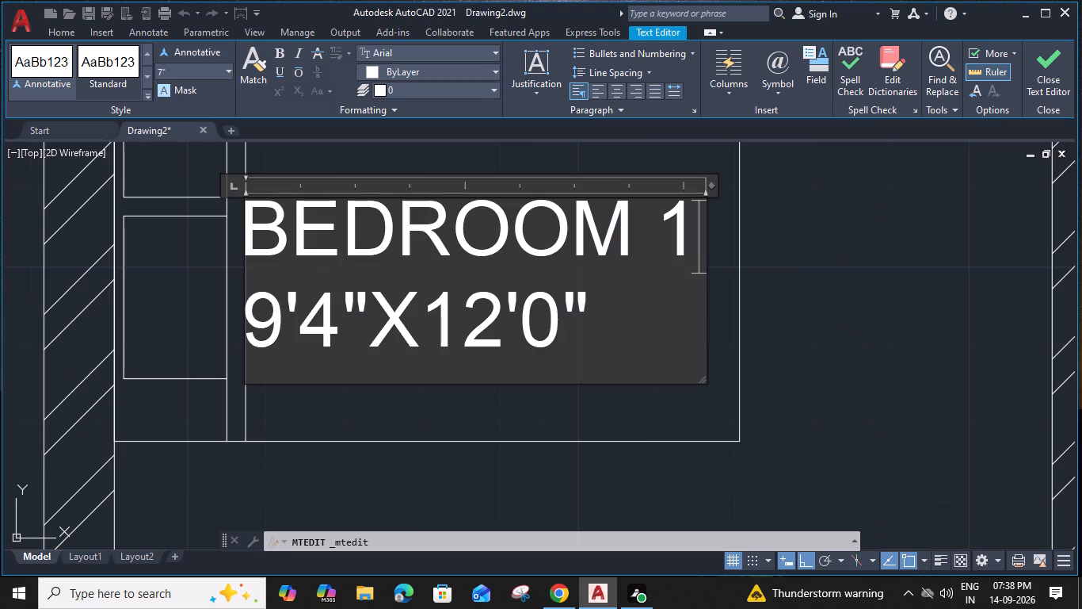
pyautogui.moveTo(345, 336); pyautogui.dragTo(166, 340)
pyautogui.write("10'")
pyautogui.press('0')
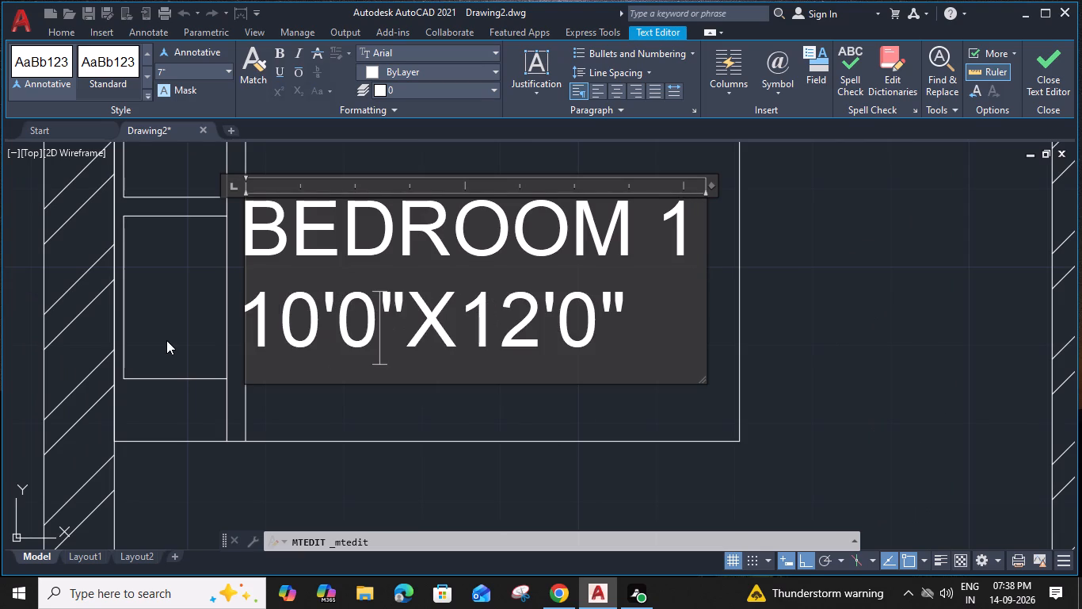
pyautogui.click(743, 381)
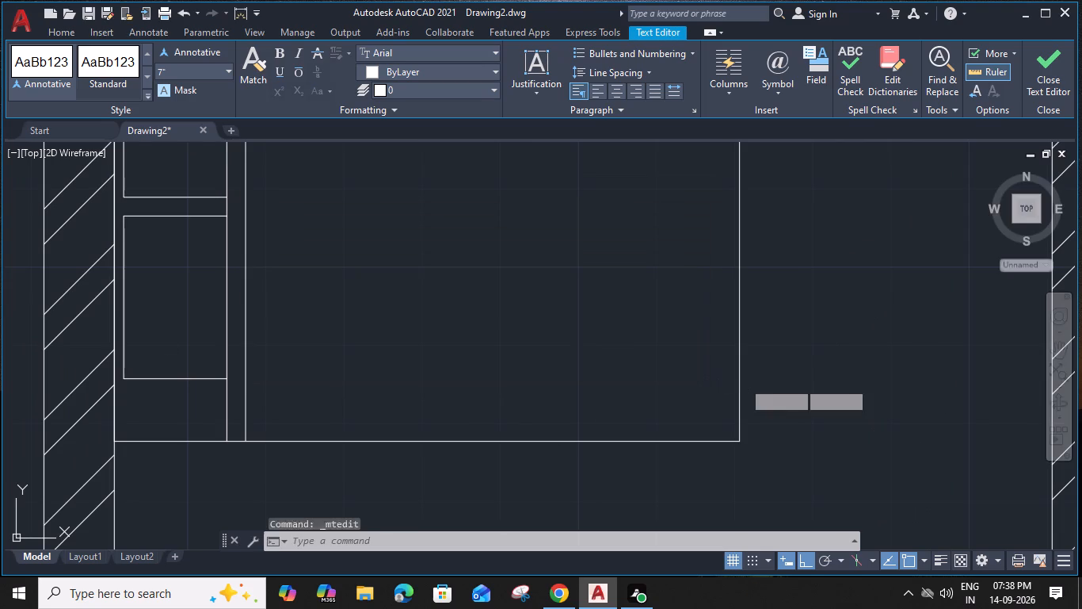
# Copy the BEDROOM 1 label down into the toilet below that bedroom.
pyautogui.scroll(-2, 743, 381)
pyautogui.click(647, 296)
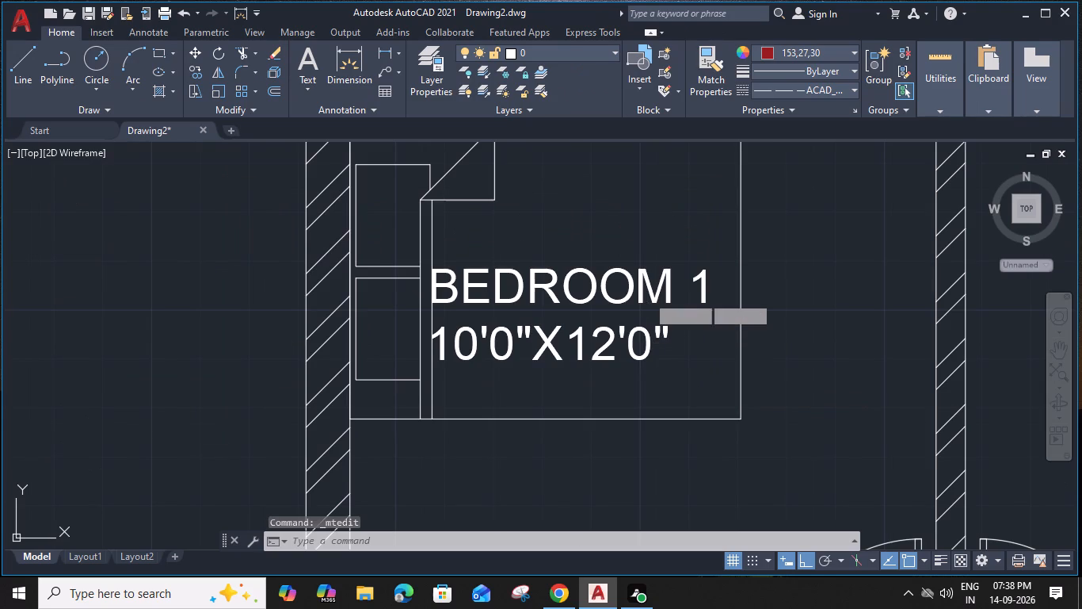
pyautogui.write('CO')
pyautogui.press('space')
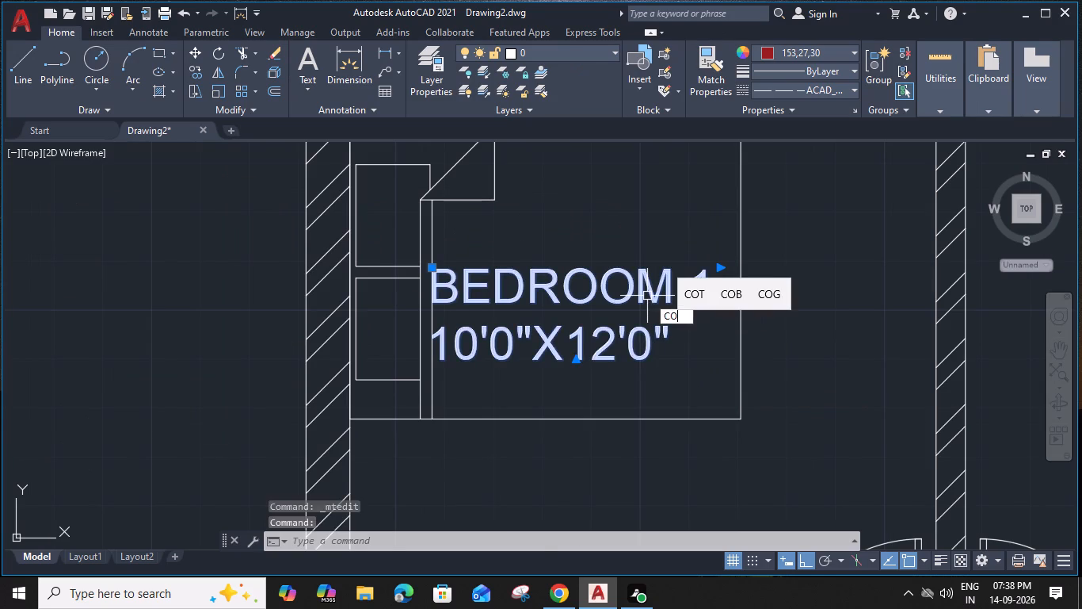
pyautogui.click(561, 295)
pyautogui.scroll(-3, 559, 383)
pyautogui.moveTo(559, 383); pyautogui.dragTo(547, 201, button='middle')
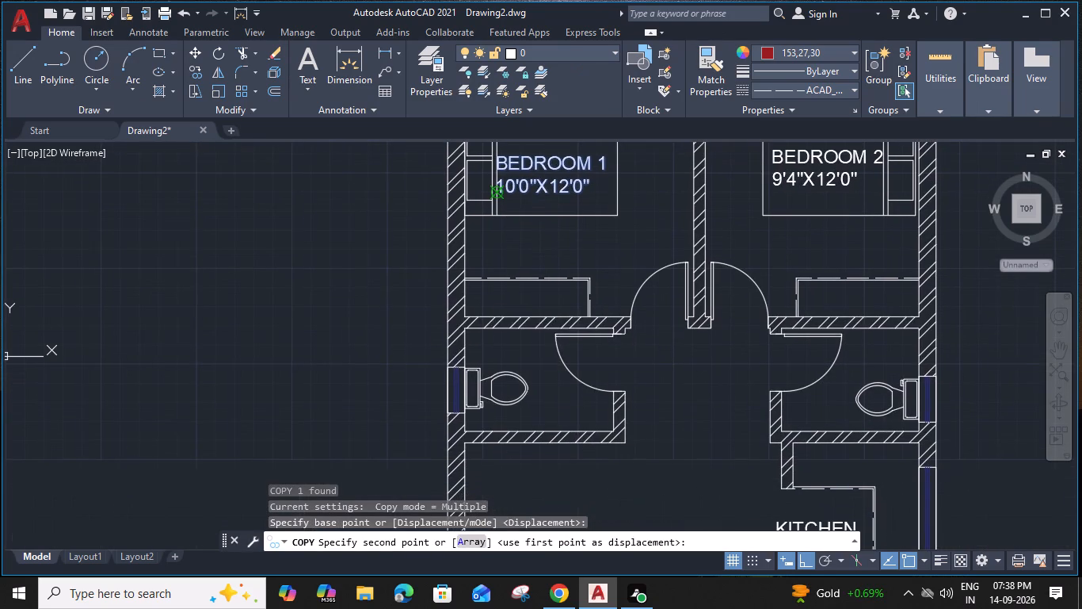
pyautogui.click(533, 373)
pyautogui.press('Escape')
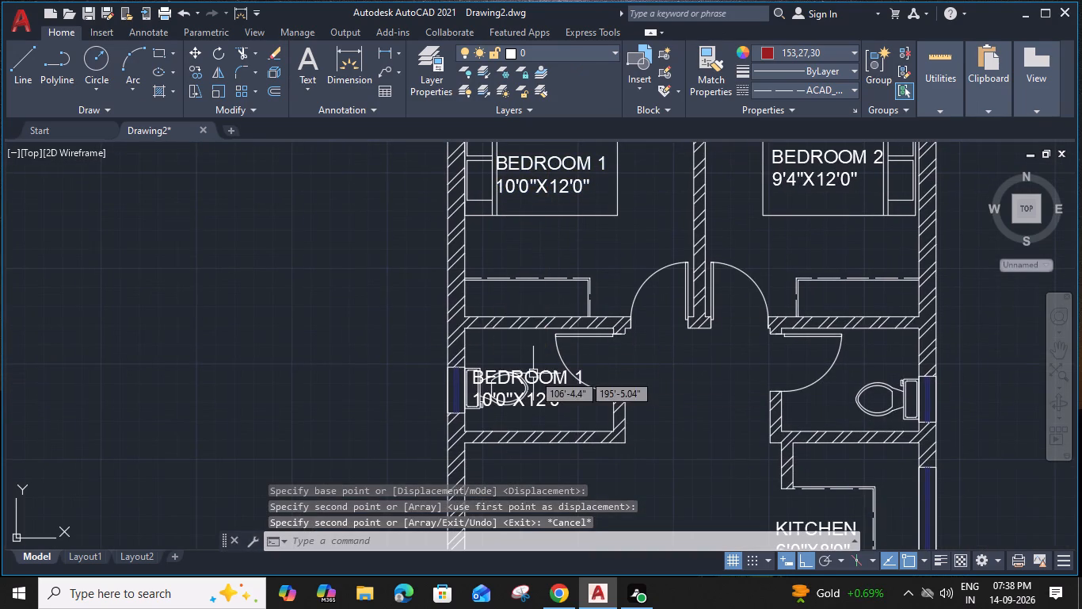
# Open the label copied into the left-hand toilet, clear its text and set the text height to 5".
pyautogui.doubleClick(533, 373)
pyautogui.scroll(2, 533, 373)
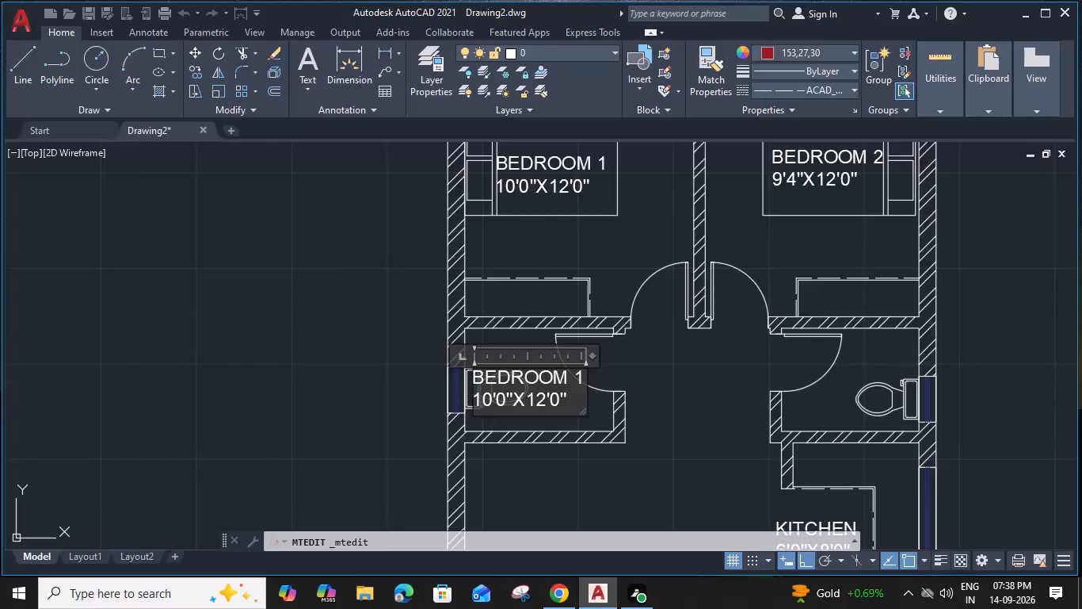
pyautogui.moveTo(596, 419); pyautogui.dragTo(428, 382)
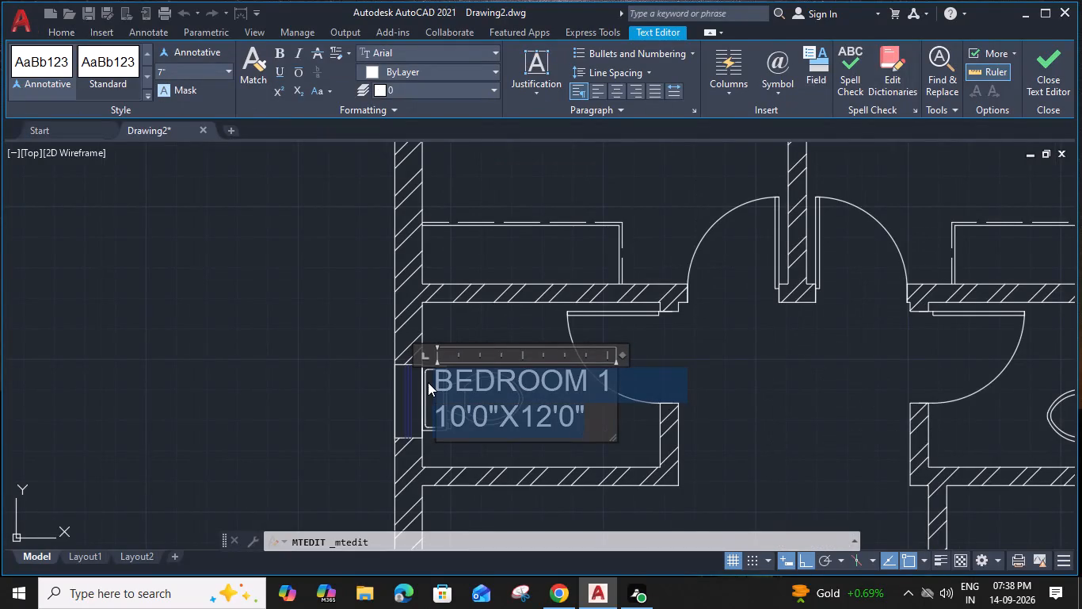
pyautogui.write('6"')
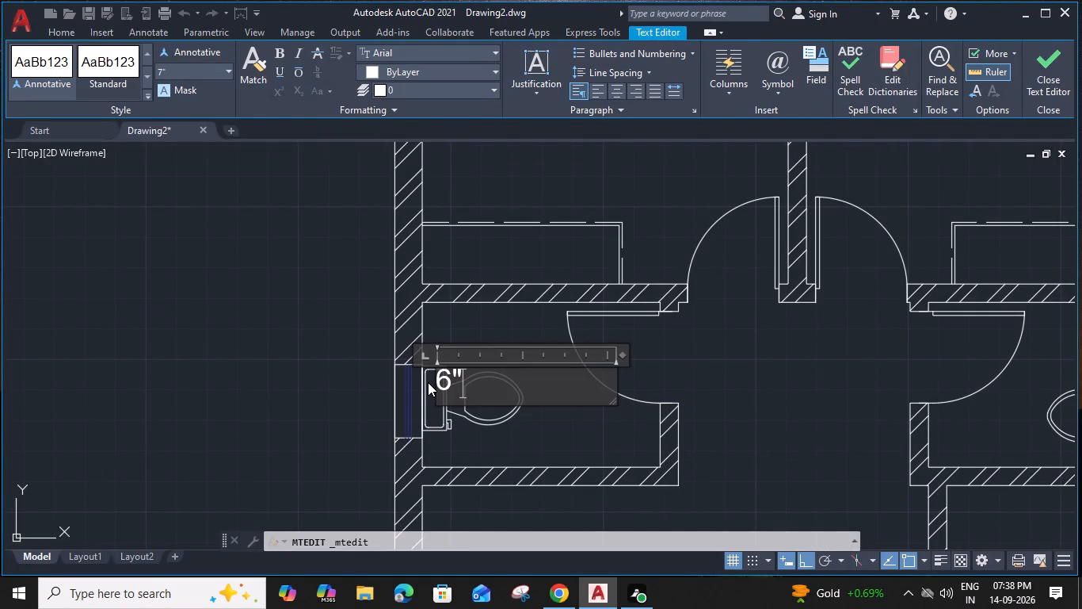
pyautogui.press('BackSpace')
pyautogui.press('BackSpace')
pyautogui.click(188, 66)
pyautogui.write('5"')
pyautogui.press('Return')
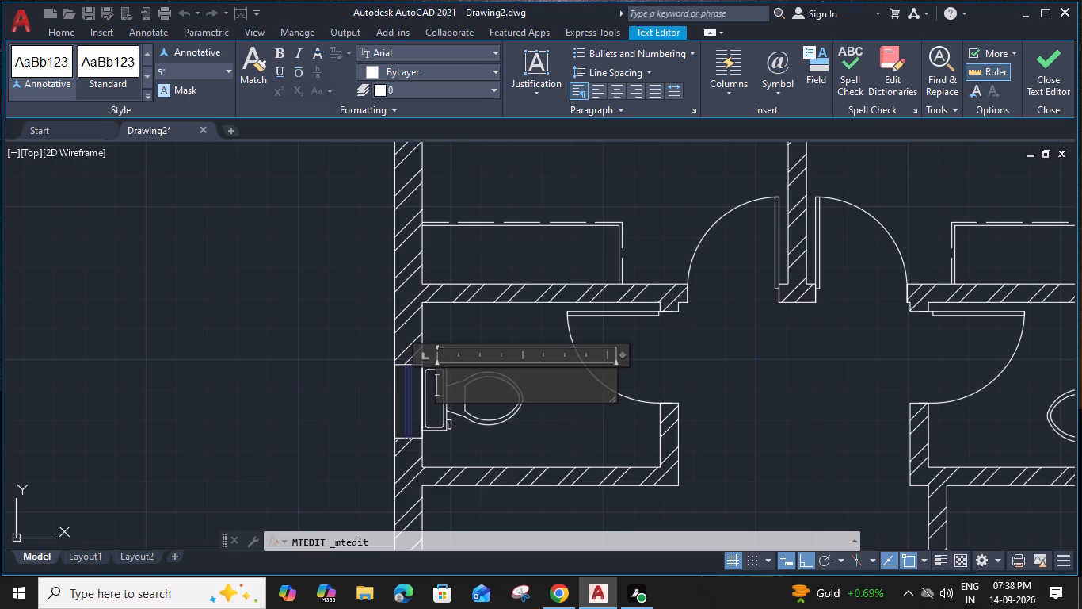
# Enter TOILET with 6'6"X4'6" on the second line, narrow the text box to fit, and finish editing.
pyautogui.write('TO')
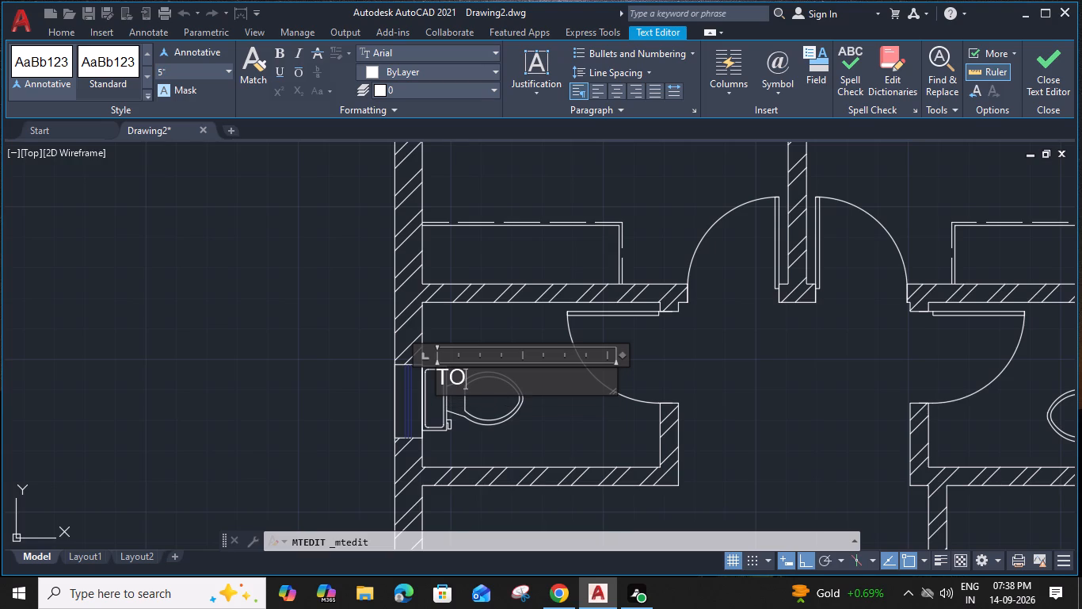
pyautogui.write('ILET')
pyautogui.press('Return')
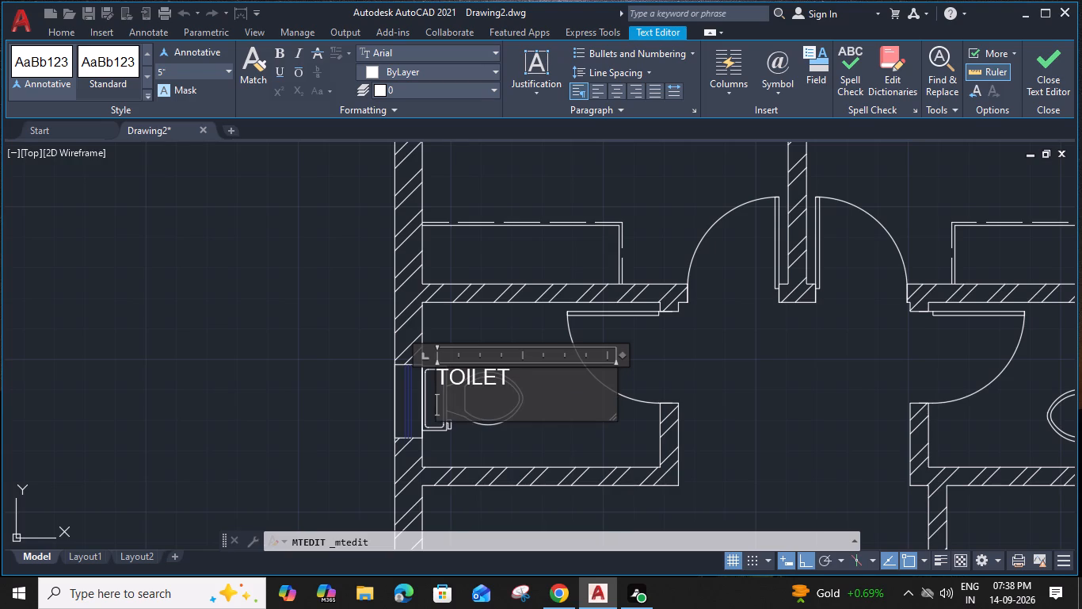
pyautogui.write('6\'6"')
pyautogui.press('x')
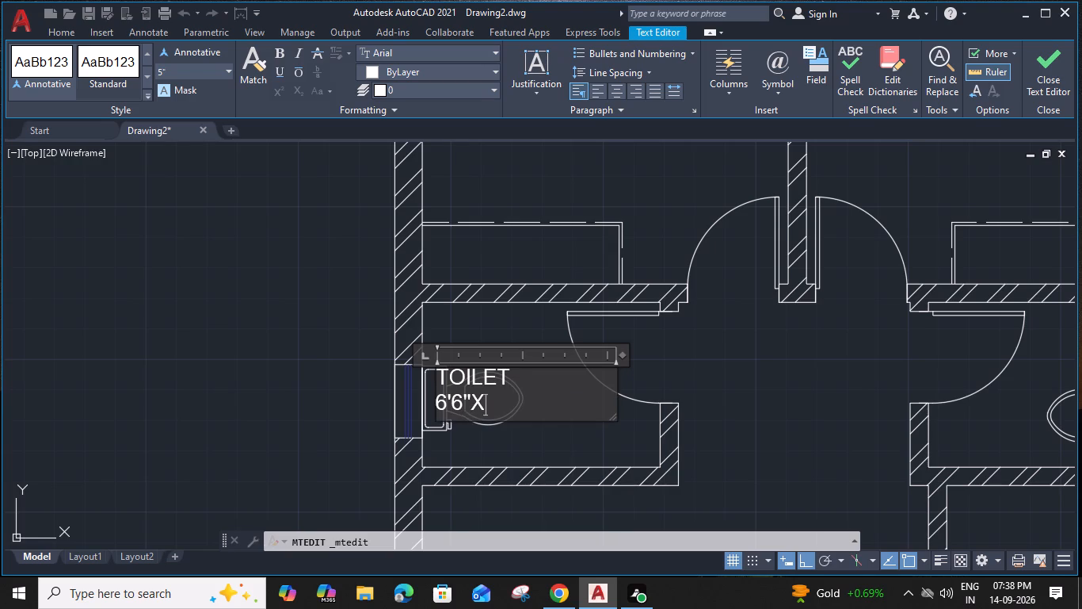
pyautogui.write('4\'6"')
pyautogui.moveTo(625, 353); pyautogui.dragTo(520, 348)
pyautogui.click(542, 381)
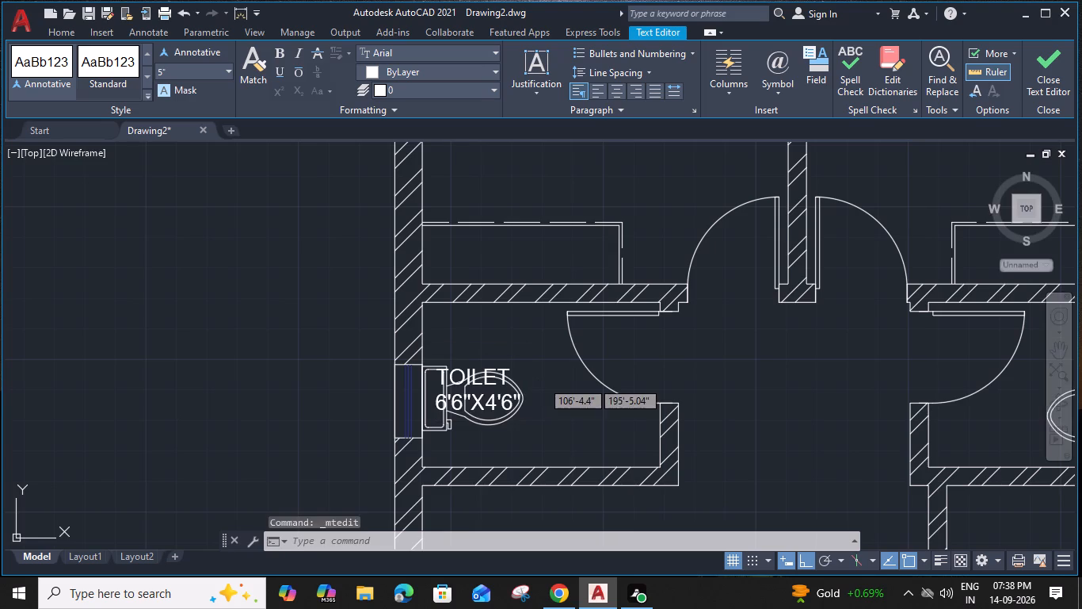
# Move the TOILET label to the right so that it clears the WC fixture.
pyautogui.click(460, 379)
pyautogui.press('Escape')
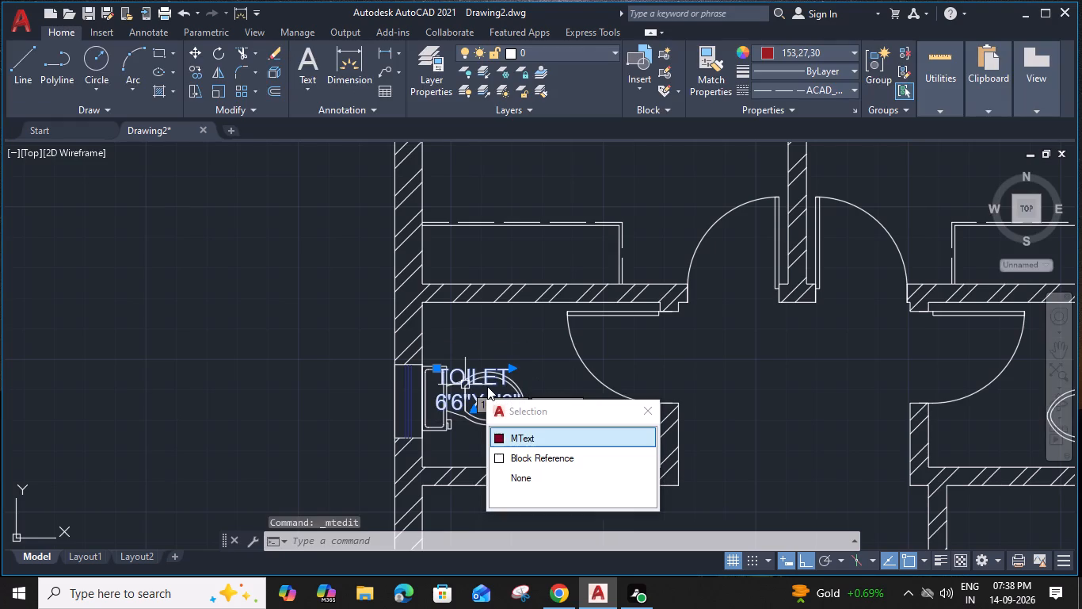
pyautogui.click(462, 377)
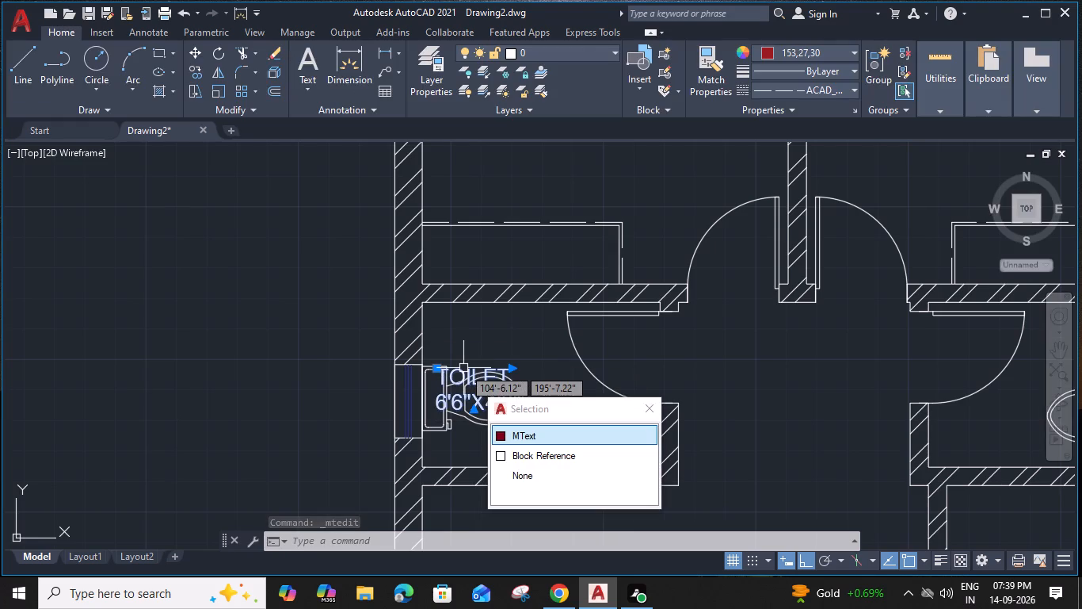
pyautogui.write('M')
pyautogui.press('space')
pyautogui.press('space')
pyautogui.click(463, 368)
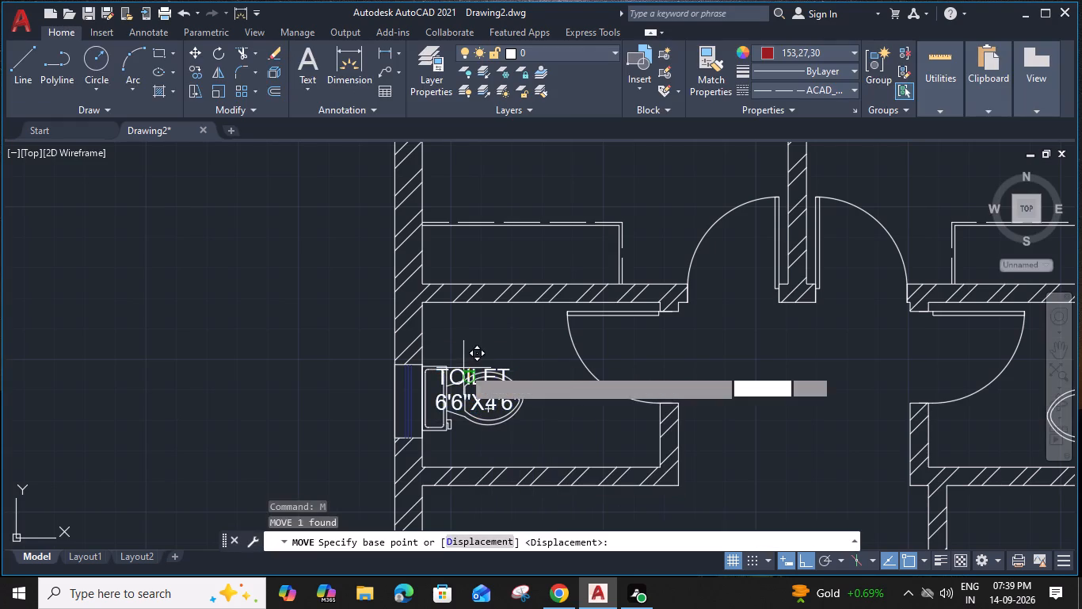
pyautogui.click(553, 378)
pyautogui.click(553, 378)
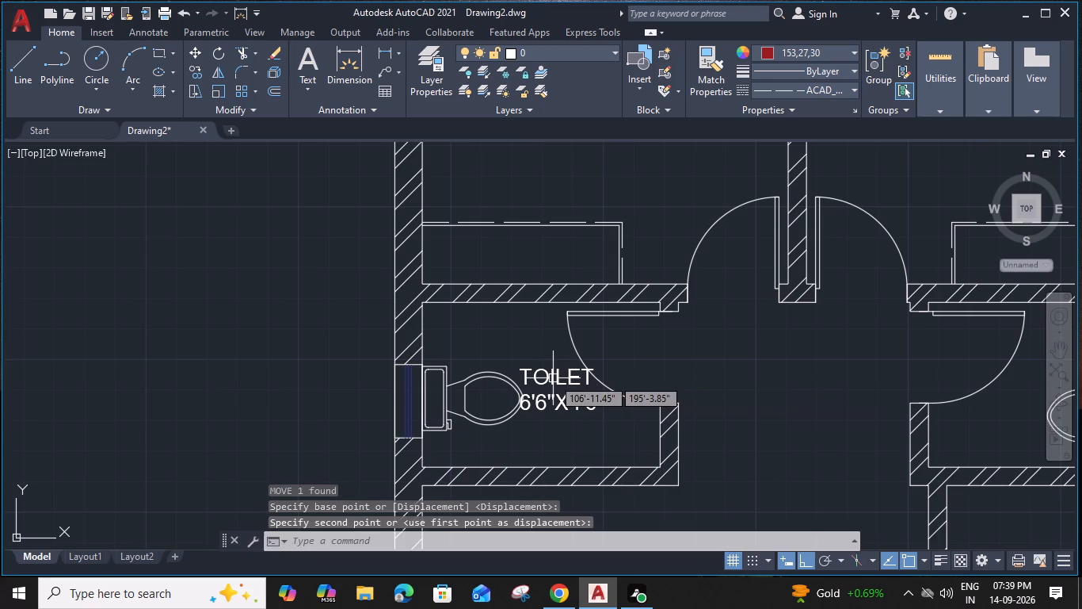
# Move the left-hand toilet's TOILET label straight down by about 1'-1", towards the room's lower wall.
pyautogui.click(548, 408)
pyautogui.write('M')
pyautogui.press('space')
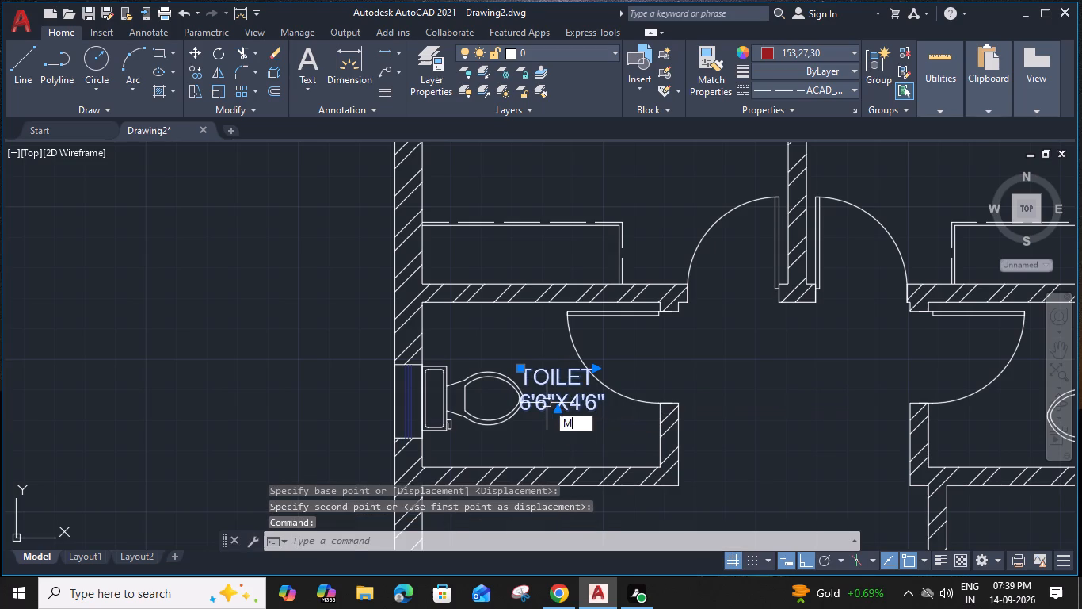
pyautogui.click(559, 403)
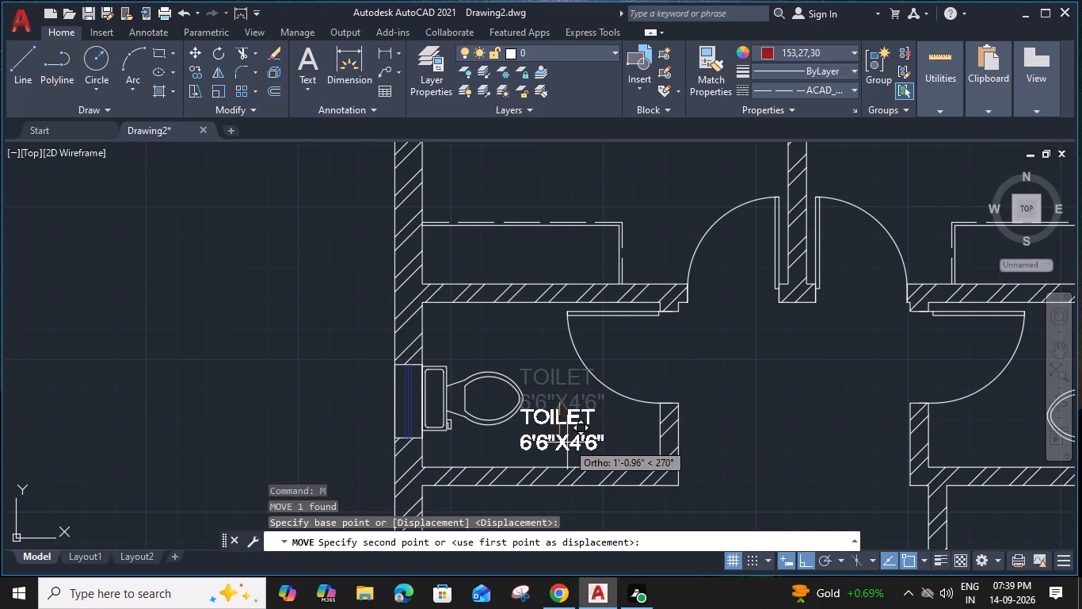
pyautogui.click(567, 442)
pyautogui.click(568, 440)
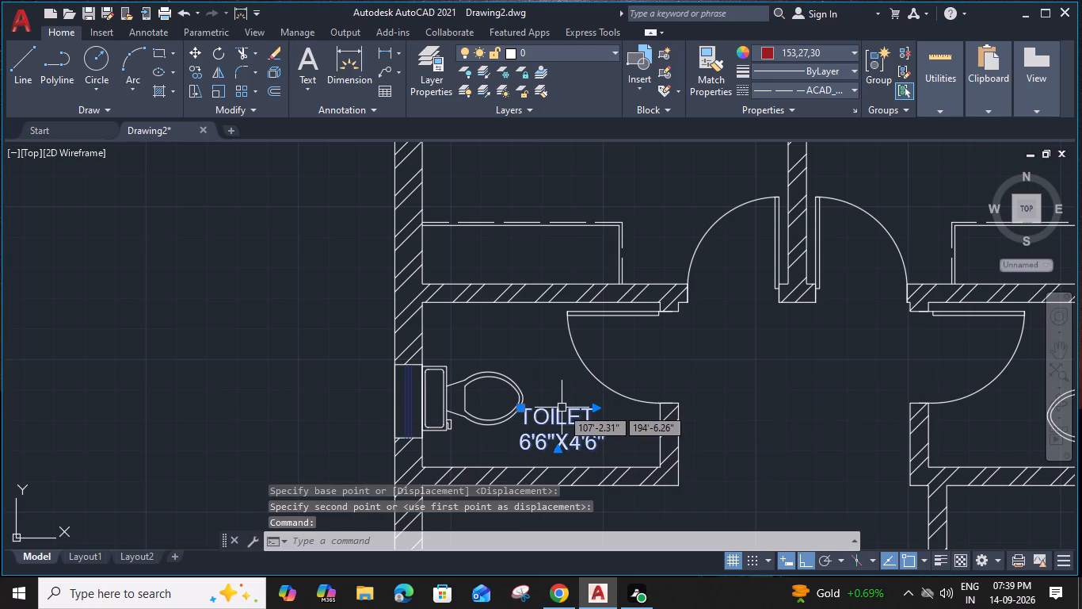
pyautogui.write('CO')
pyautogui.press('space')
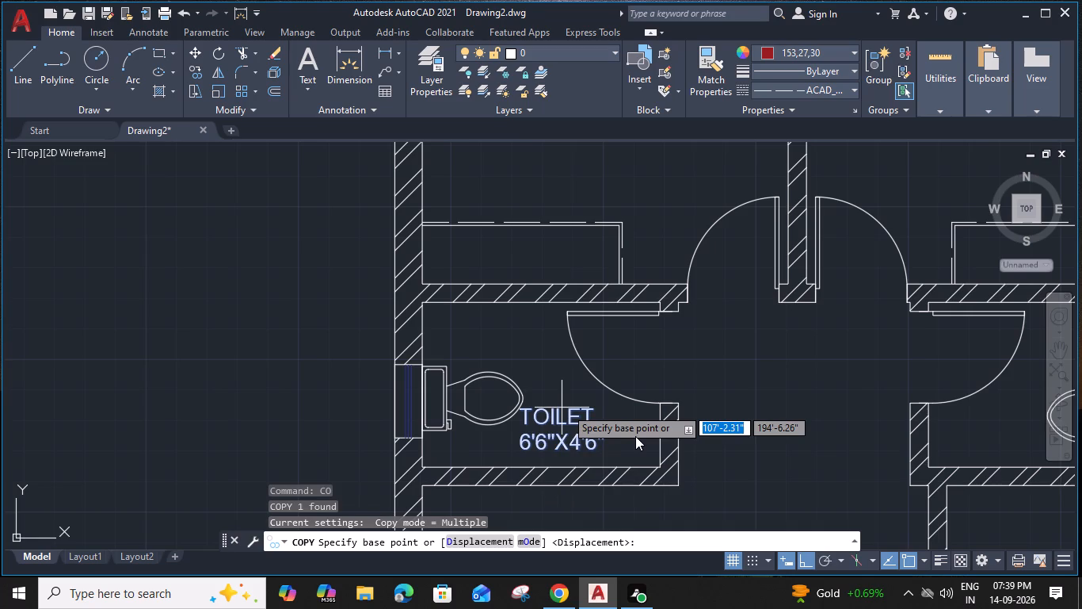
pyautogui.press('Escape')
# Move the TOILET label horizontally away from the WC fixture, towards the wall beside the door.
pyautogui.moveTo(634, 435); pyautogui.dragTo(566, 416, button='middle')
pyautogui.scroll(2, 527, 423)
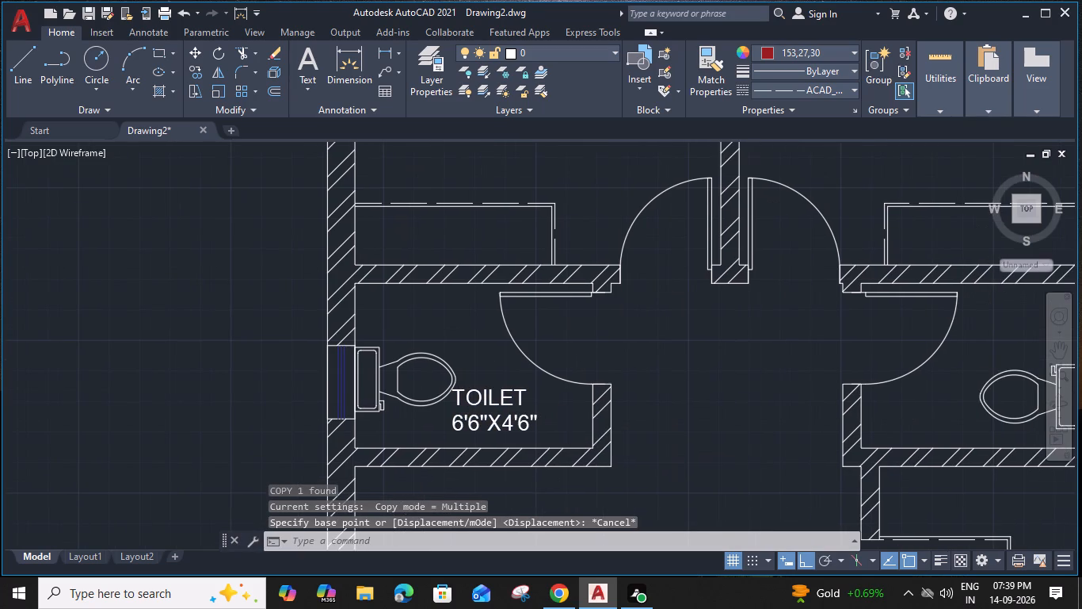
pyautogui.click(503, 423)
pyautogui.press('m')
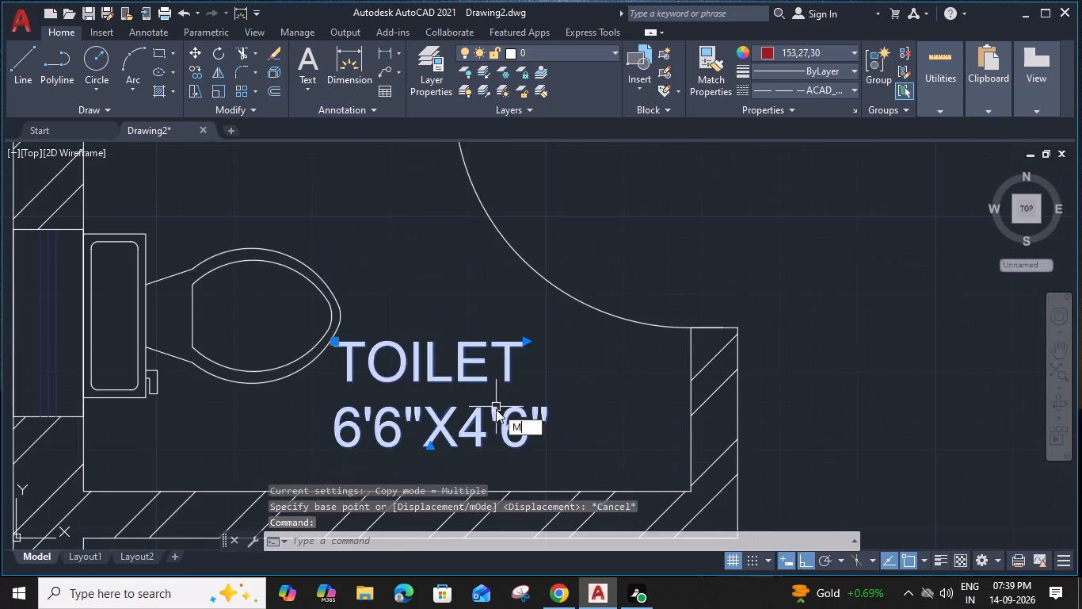
pyautogui.press('space')
pyautogui.click(524, 414)
pyautogui.click(571, 419)
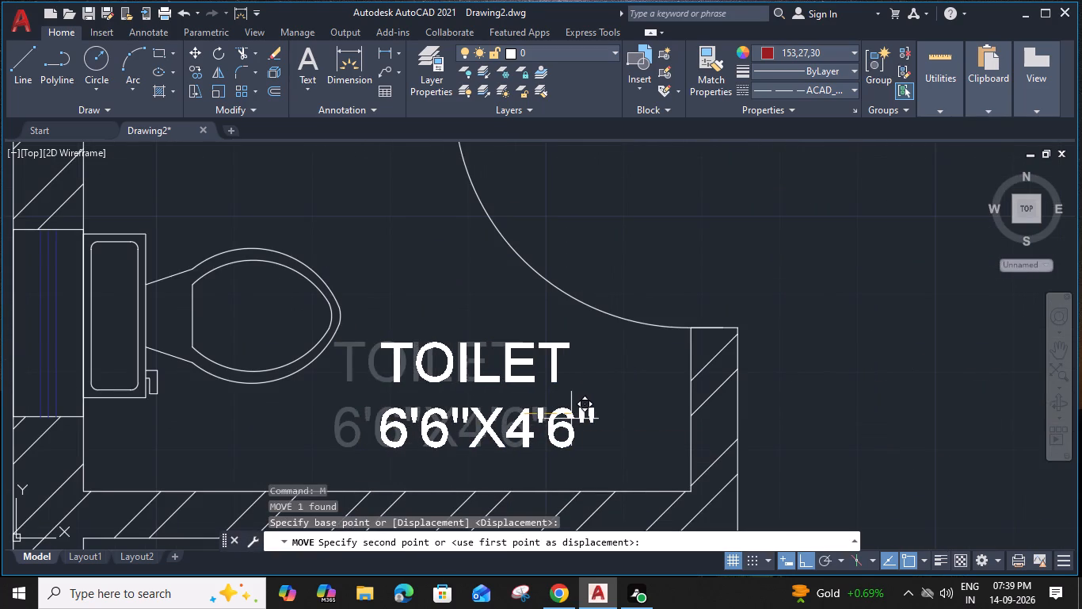
# Copy the TOILET 6'6"X4'6" label horizontally into the toilet below BEDROOM 2, between the door-side wall and the WC.
pyautogui.click(570, 417)
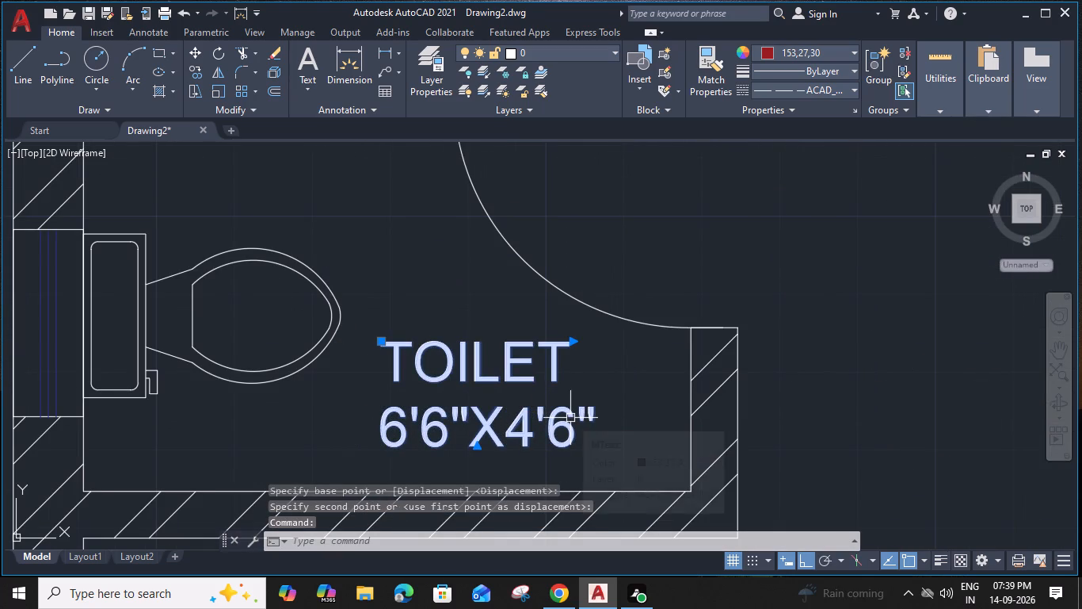
pyautogui.write('CO')
pyautogui.press('space')
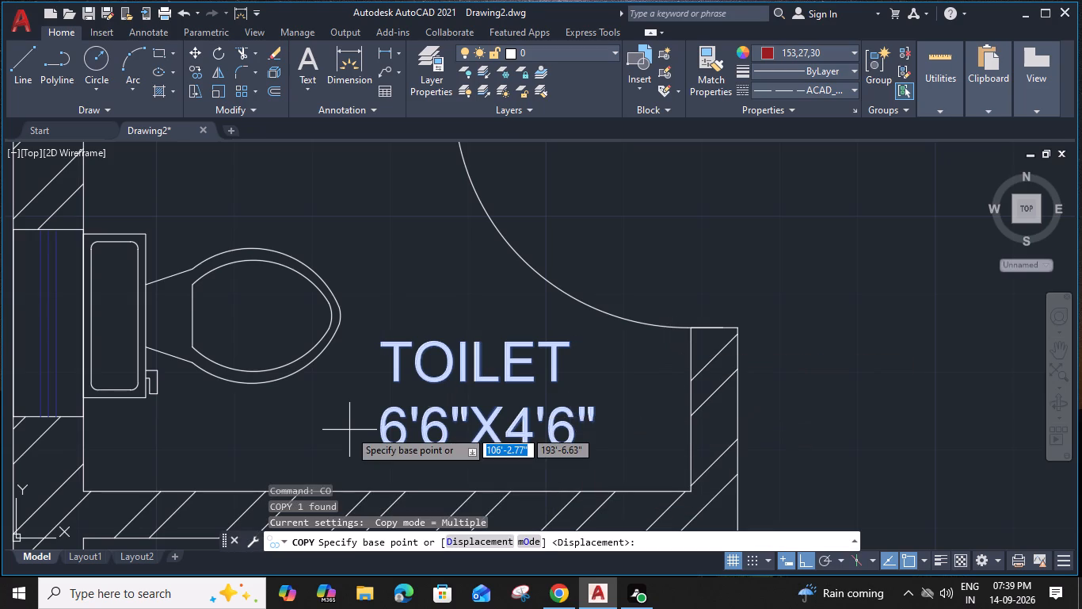
pyautogui.moveTo(475, 393); pyautogui.dragTo(429, 365, button='middle')
pyautogui.click(645, 429)
pyautogui.scroll(-3, 676, 420)
pyautogui.moveTo(764, 415); pyautogui.dragTo(772, 415, button='middle')
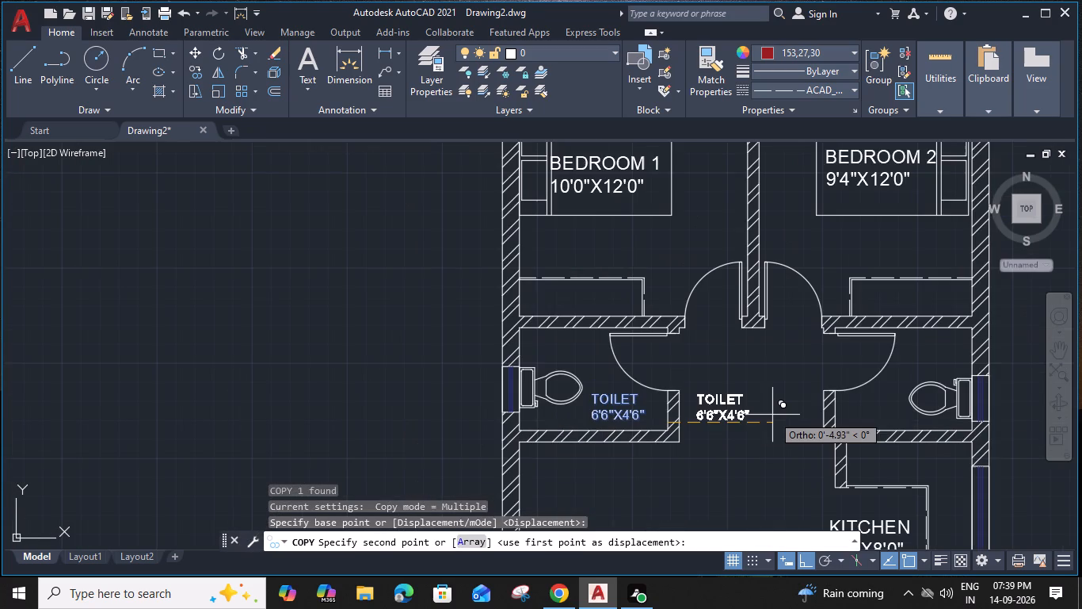
pyautogui.moveTo(772, 415); pyautogui.dragTo(325, 389, button='middle')
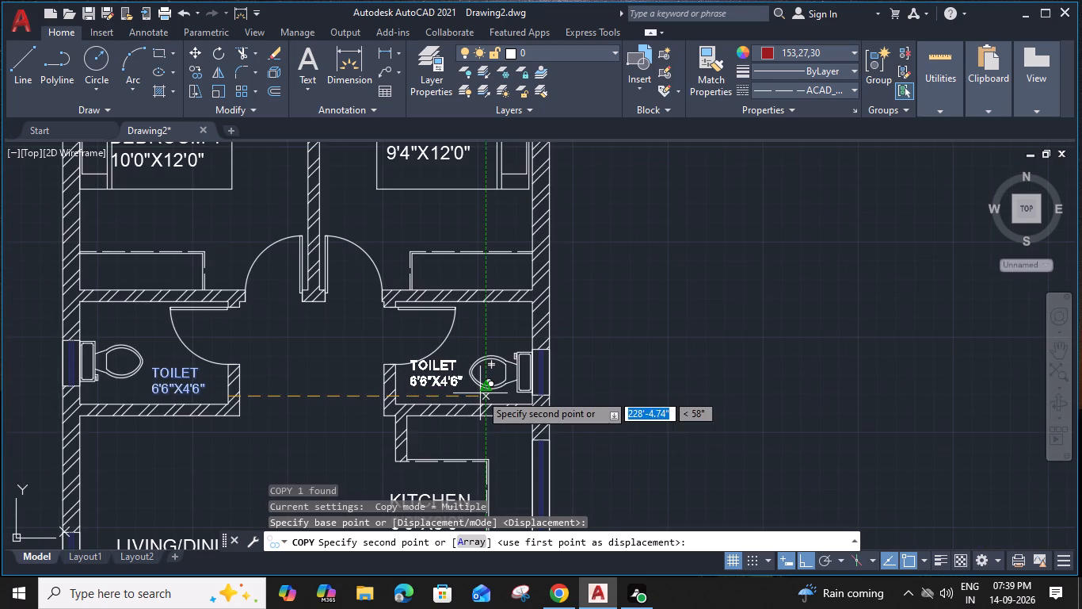
pyautogui.scroll(2, 480, 393)
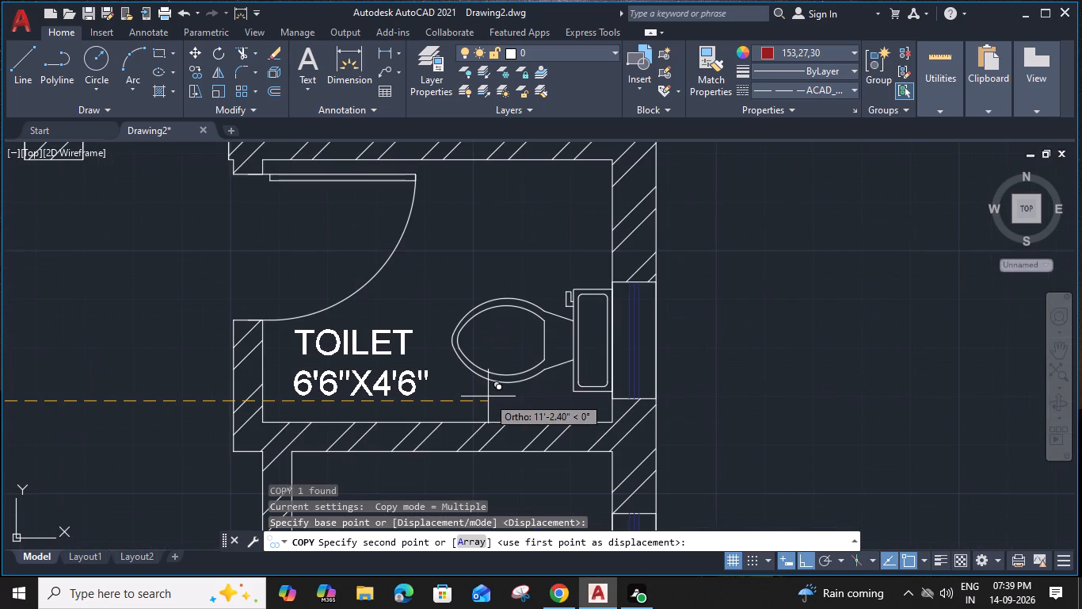
pyautogui.click(488, 396)
pyautogui.press('Escape')
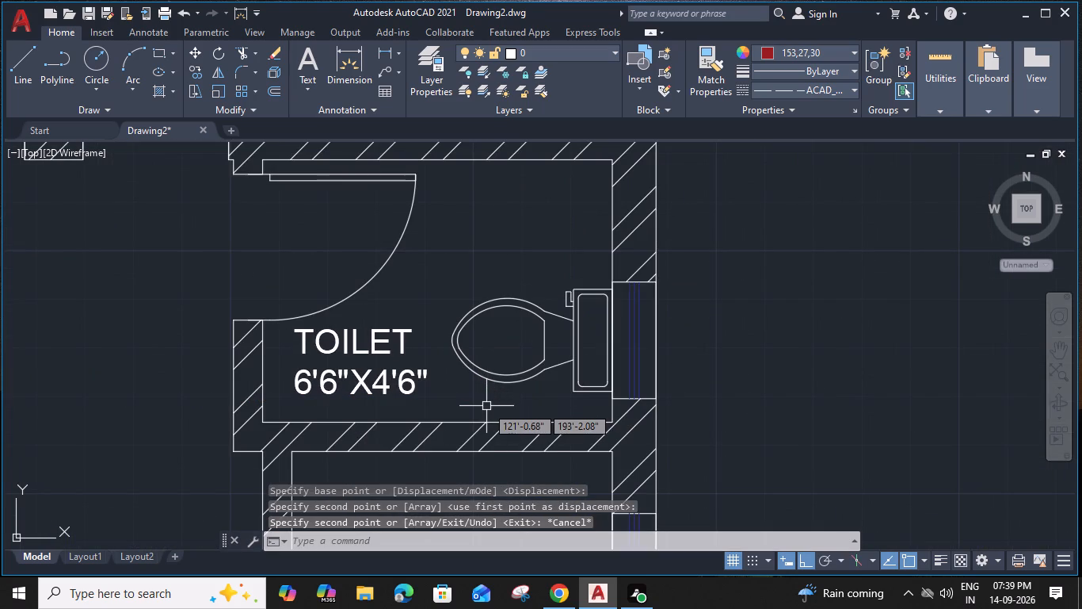
# Look over the plan from the two toilets down to the drawing room and front porch.
pyautogui.scroll(-2, 480, 410)
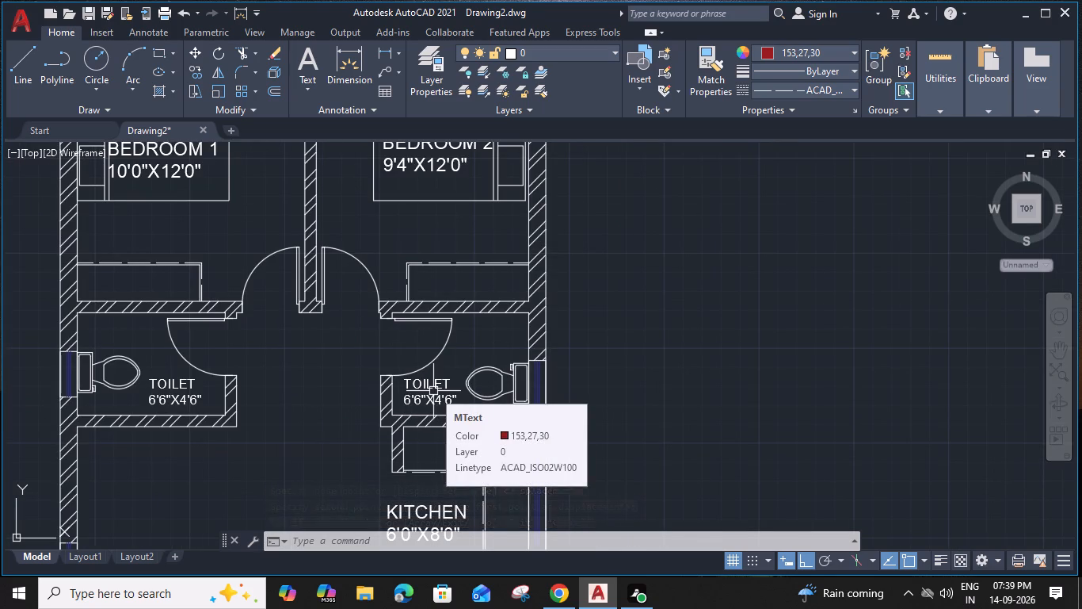
pyautogui.scroll(-1, 360, 401)
pyautogui.moveTo(326, 365); pyautogui.dragTo(415, 270, button='middle')
pyautogui.moveTo(435, 334); pyautogui.dragTo(438, 303, button='middle')
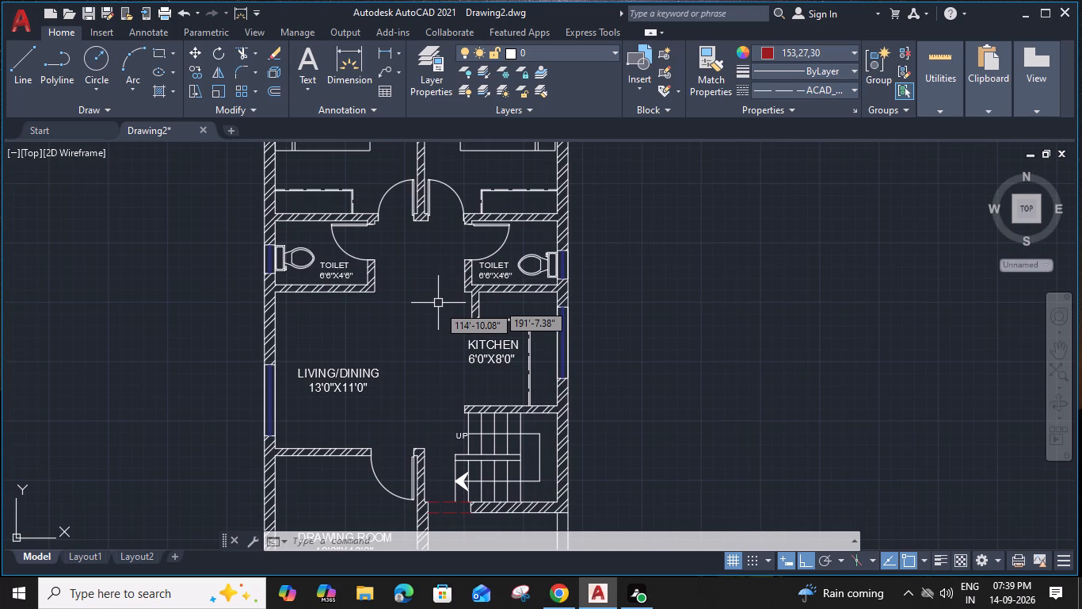
pyautogui.moveTo(435, 343); pyautogui.dragTo(444, 281, button='middle')
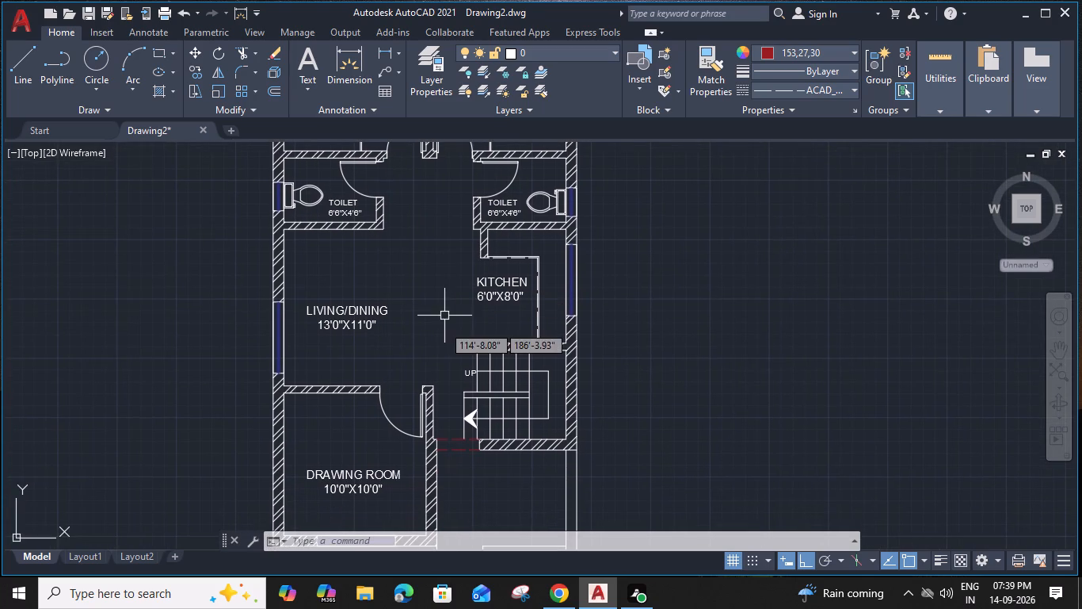
pyautogui.moveTo(440, 350); pyautogui.dragTo(444, 302, button='middle')
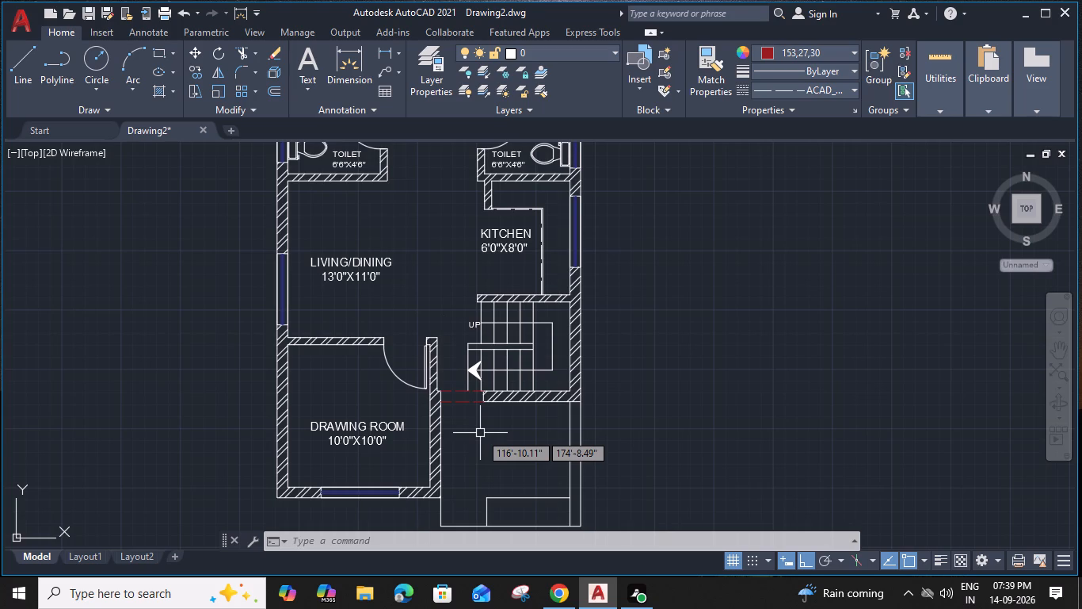
pyautogui.moveTo(480, 433); pyautogui.dragTo(483, 384, button='middle')
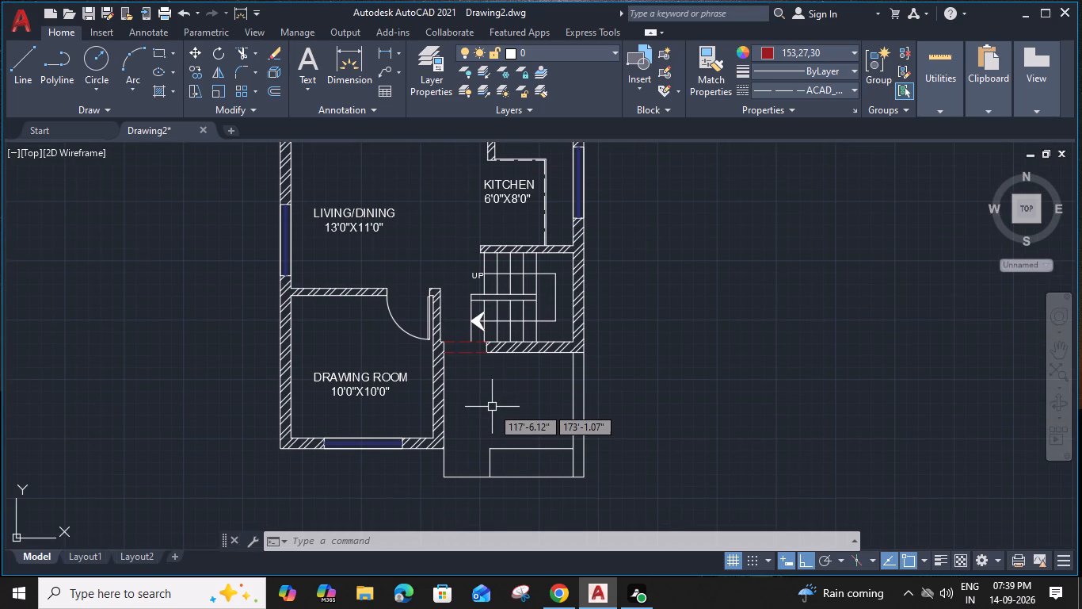
pyautogui.moveTo(492, 407); pyautogui.dragTo(501, 416, button='middle')
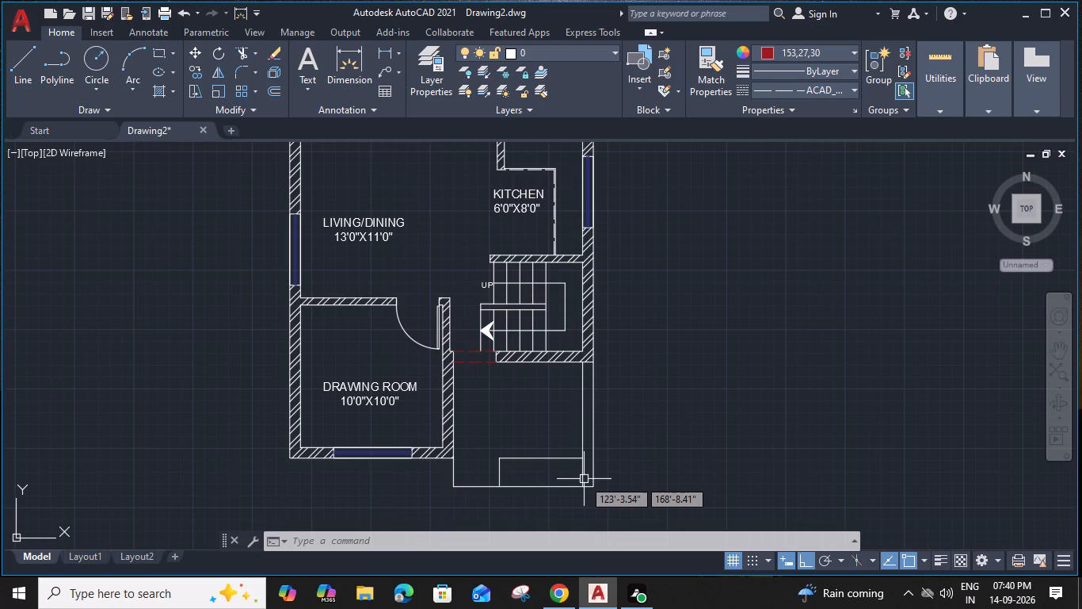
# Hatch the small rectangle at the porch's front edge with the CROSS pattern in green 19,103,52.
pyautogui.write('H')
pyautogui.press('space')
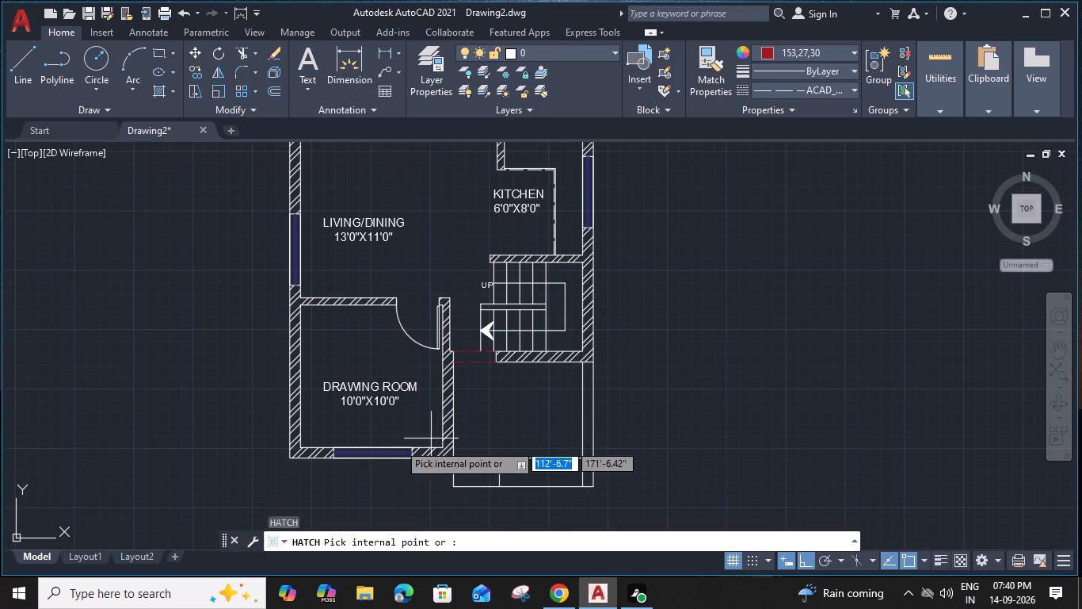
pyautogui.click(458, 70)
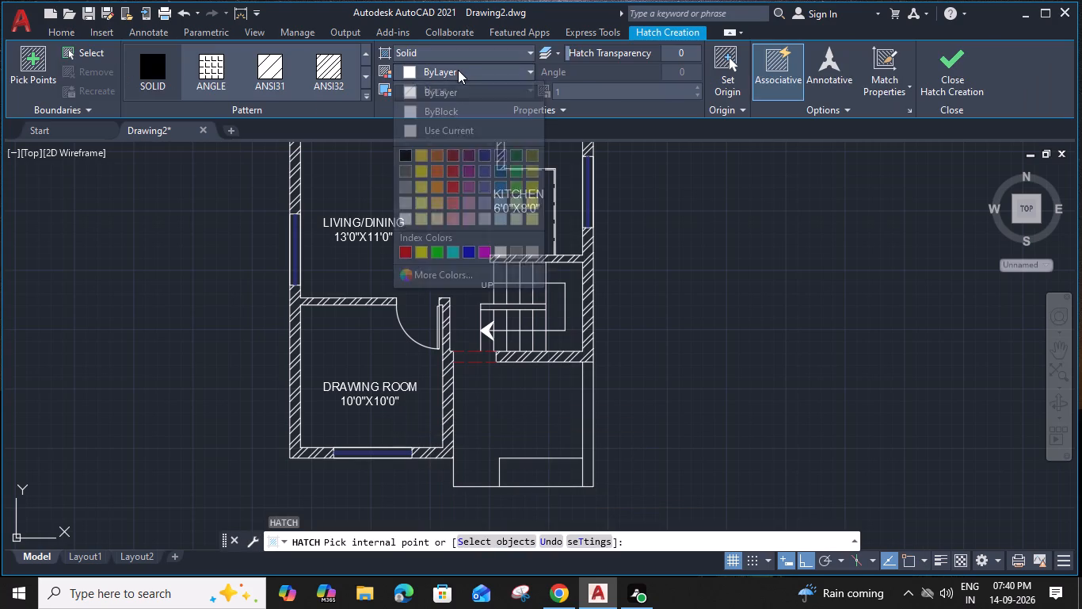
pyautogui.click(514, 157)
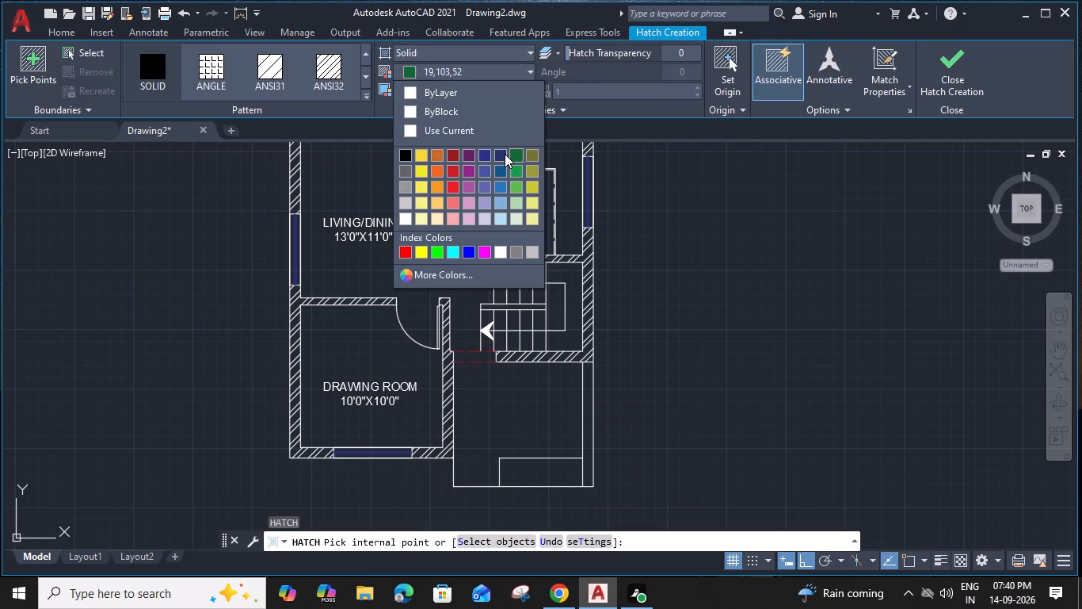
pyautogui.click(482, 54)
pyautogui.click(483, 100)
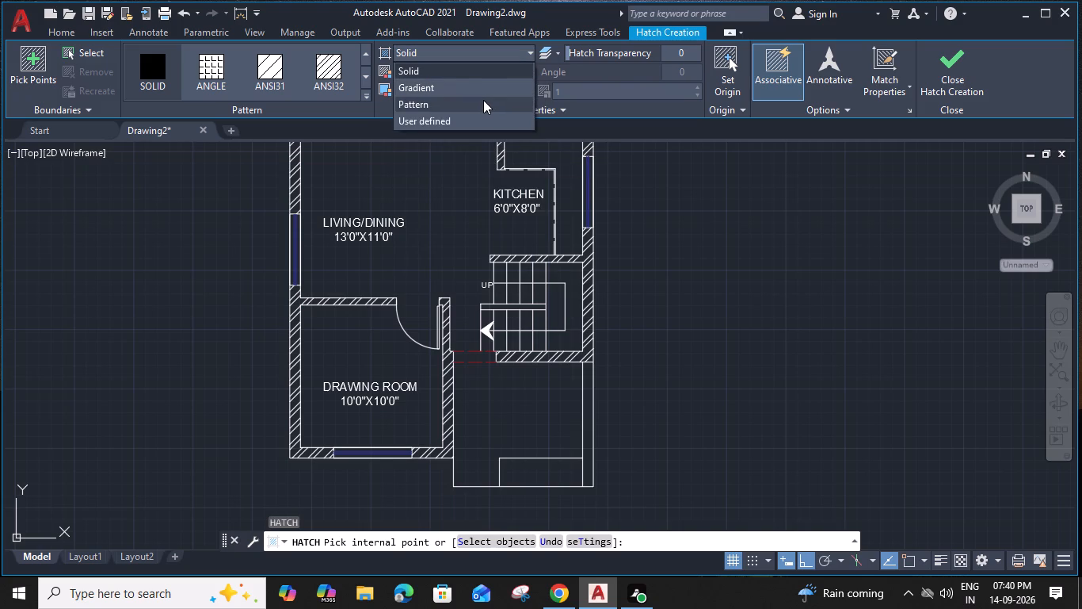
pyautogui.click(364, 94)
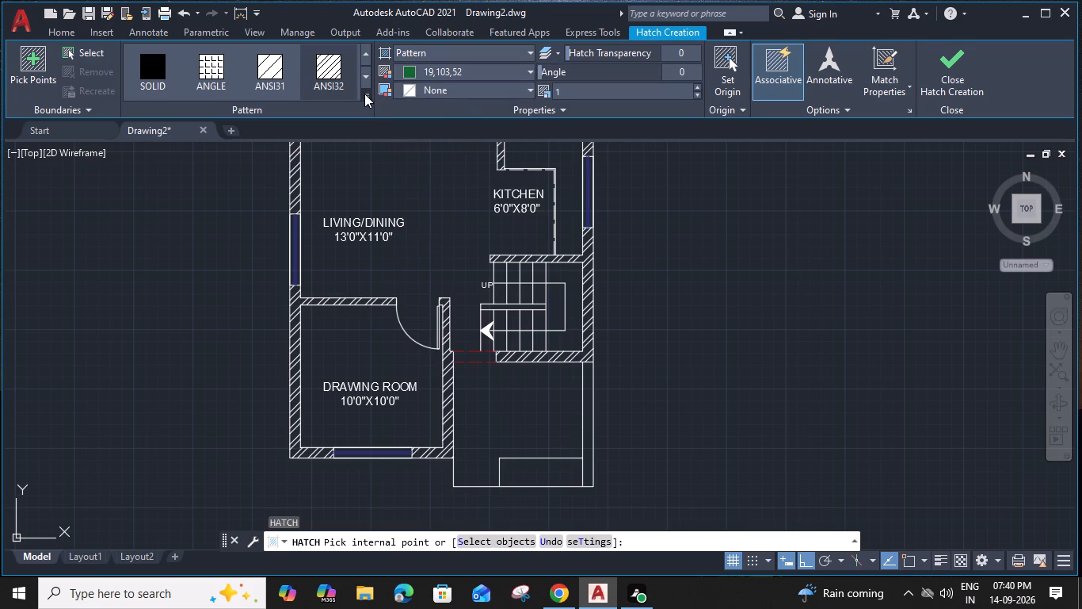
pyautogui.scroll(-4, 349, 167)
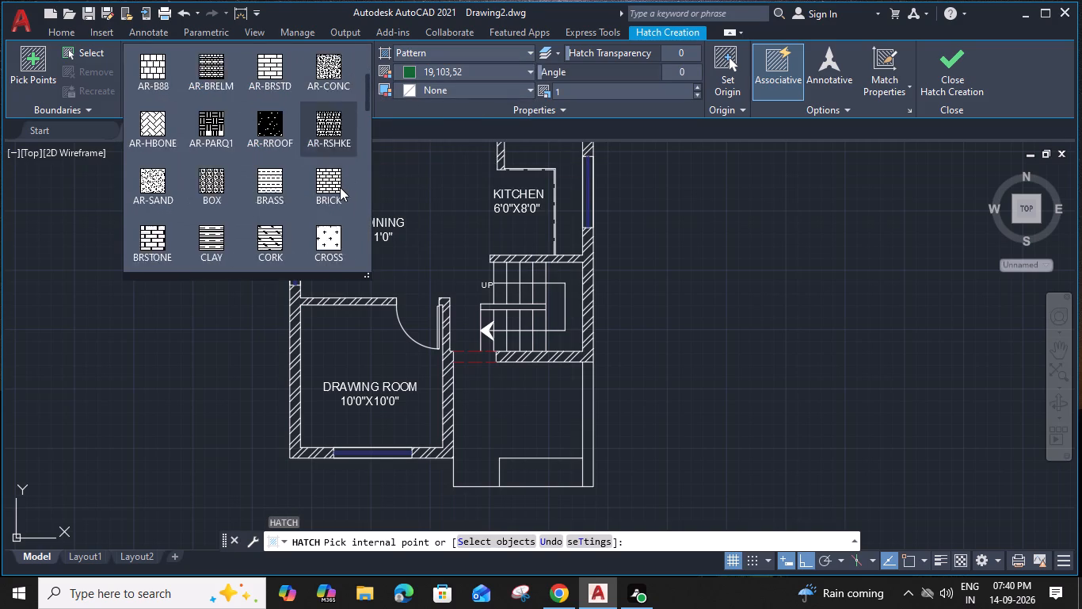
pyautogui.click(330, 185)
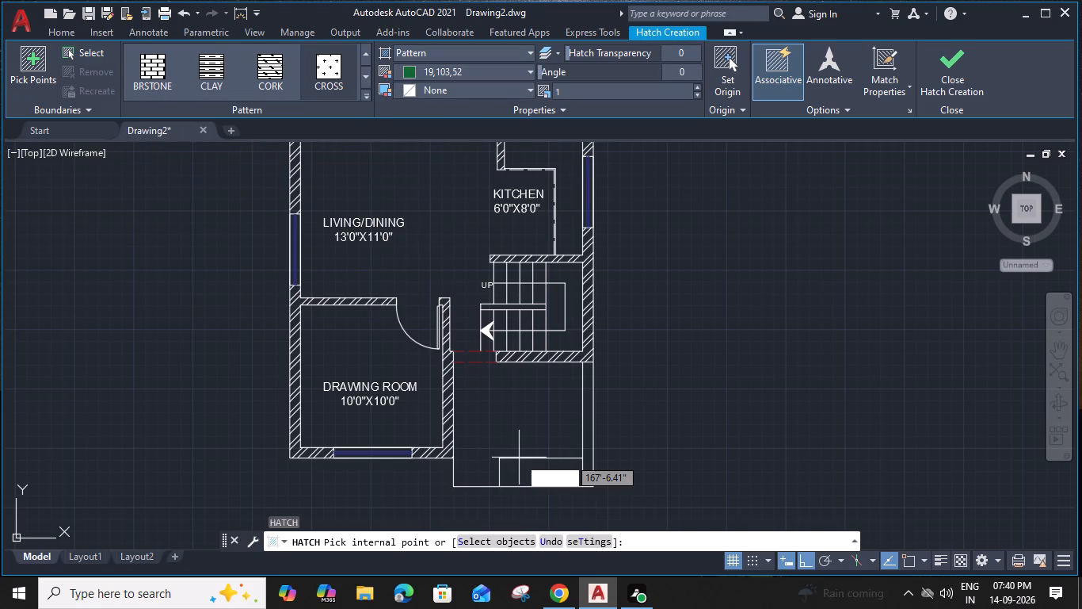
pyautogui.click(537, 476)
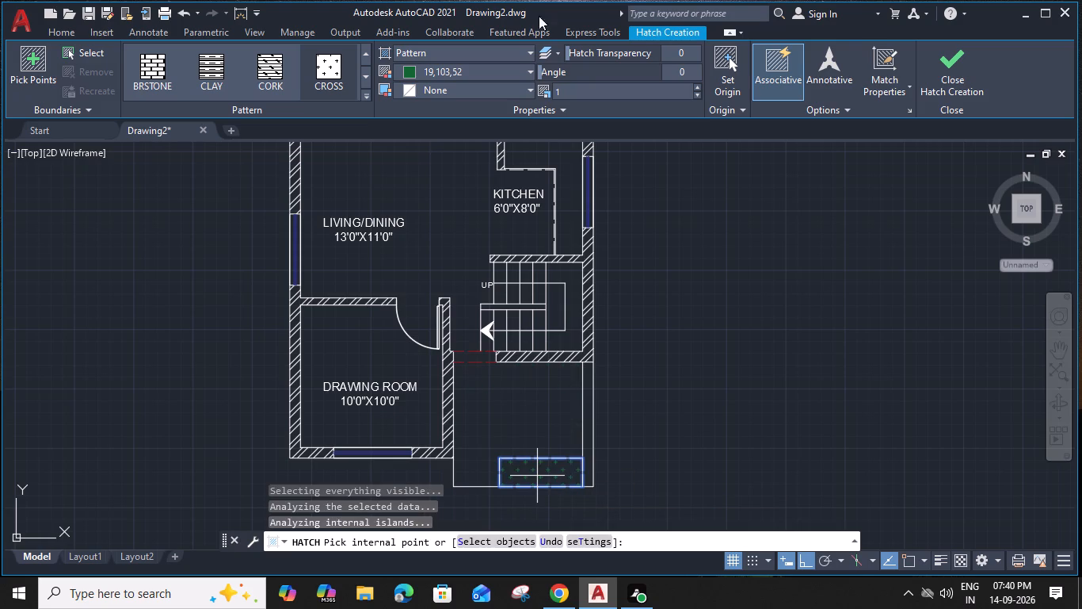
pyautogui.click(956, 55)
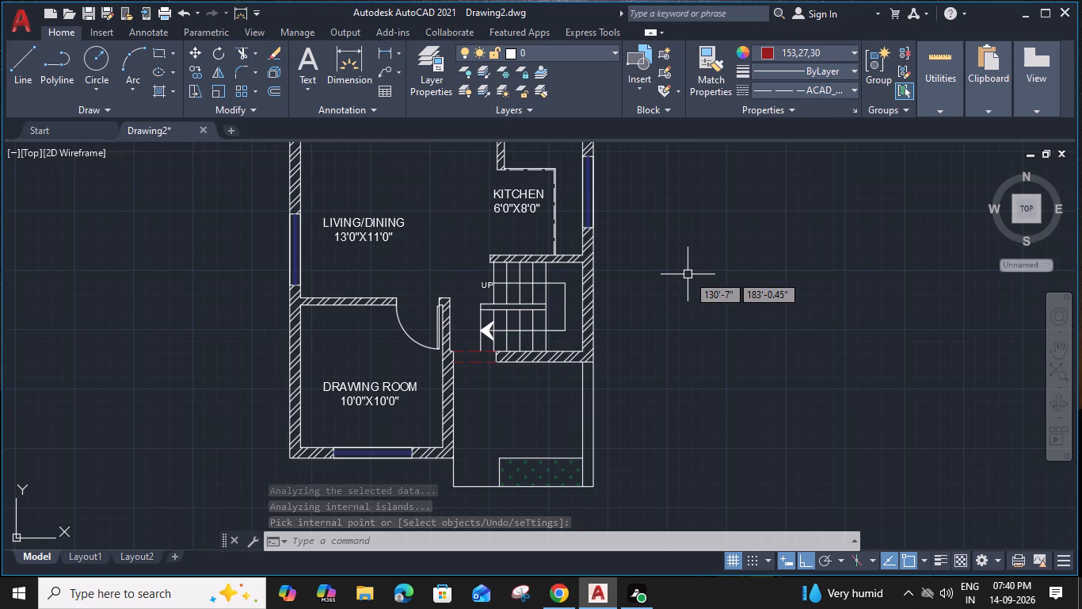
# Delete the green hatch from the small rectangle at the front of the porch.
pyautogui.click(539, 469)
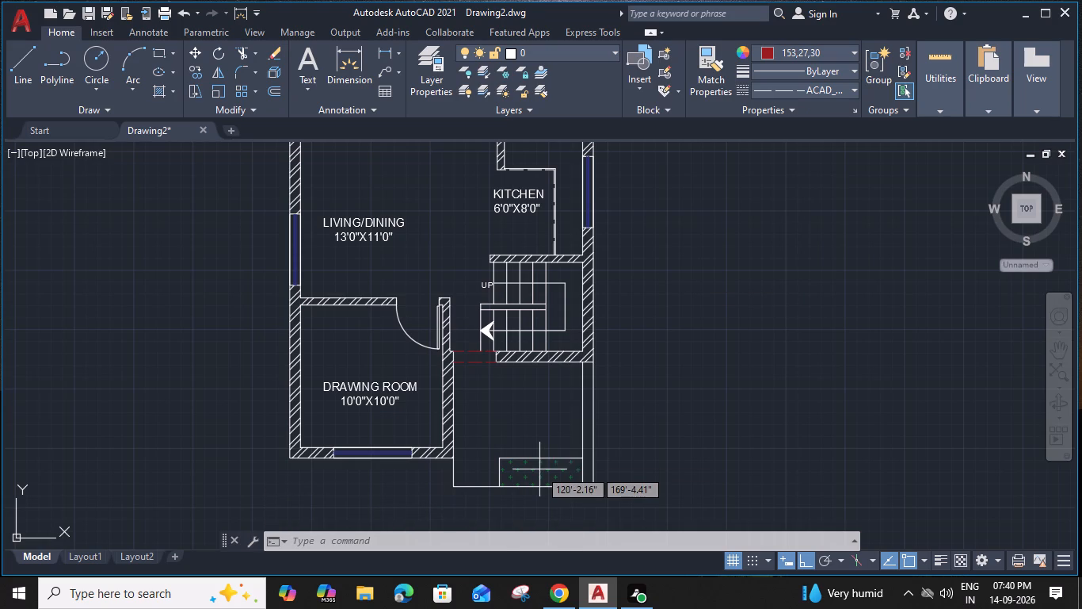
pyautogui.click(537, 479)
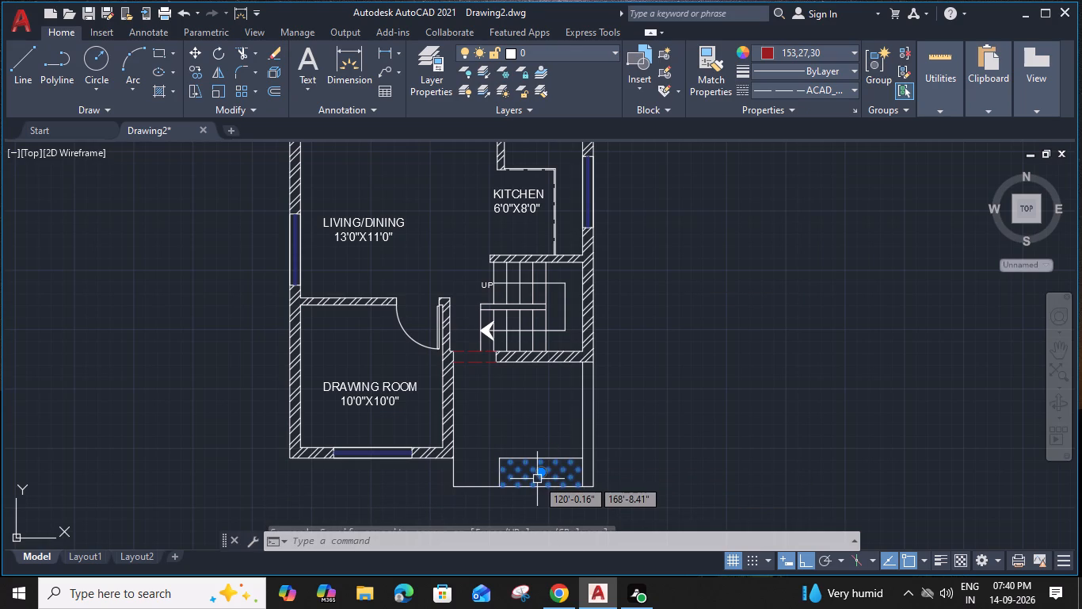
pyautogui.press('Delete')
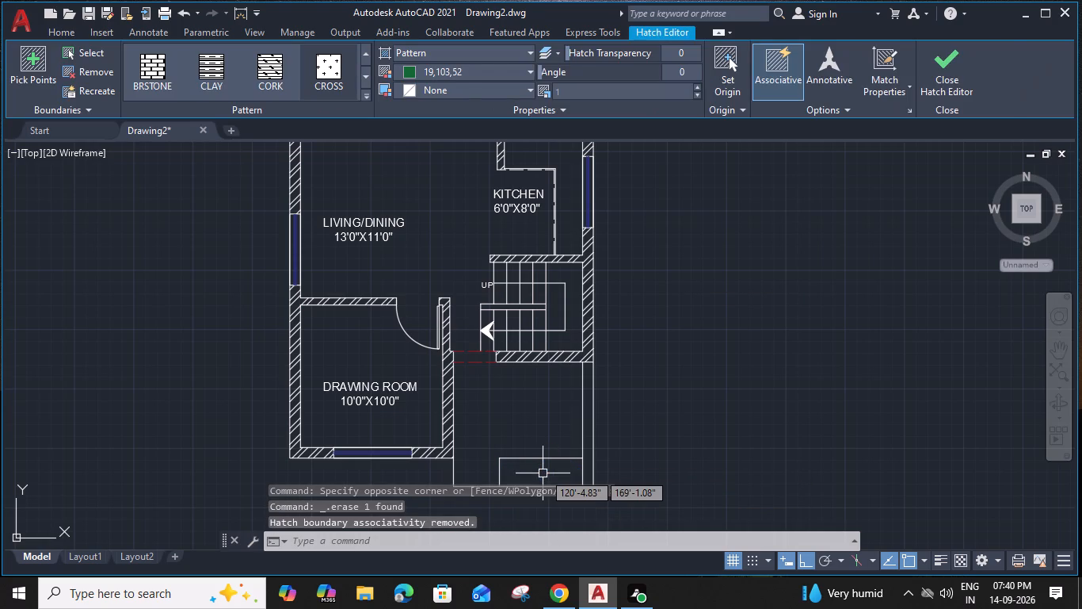
# Insert the Trees - Imperial block from the tool palettes at the small rectangle in front of the porch and select it.
pyautogui.hotkey('ctrl', '3')
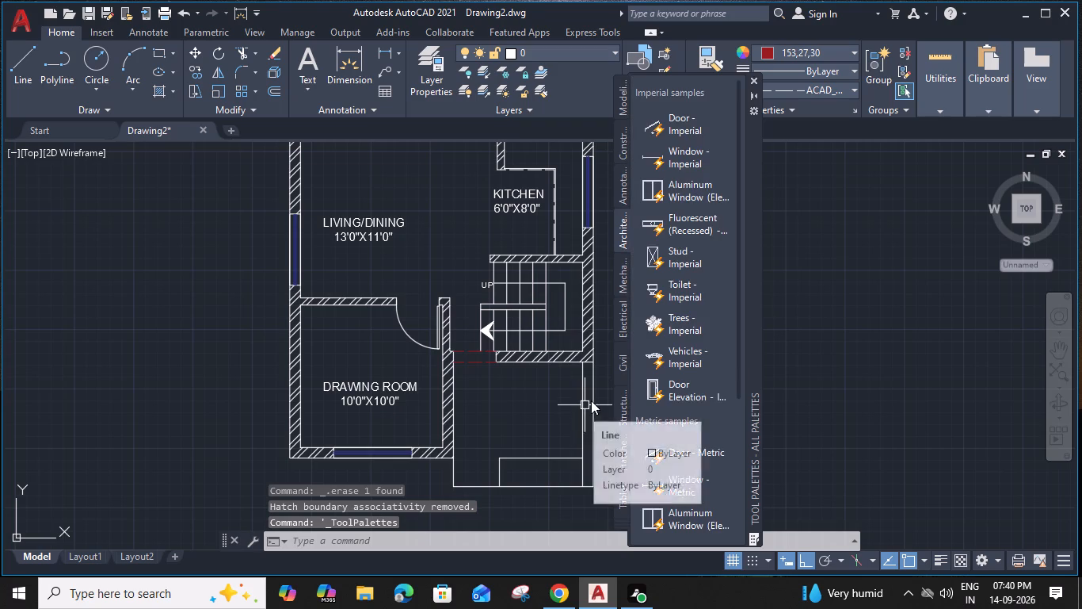
pyautogui.moveTo(683, 321); pyautogui.dragTo(567, 466)
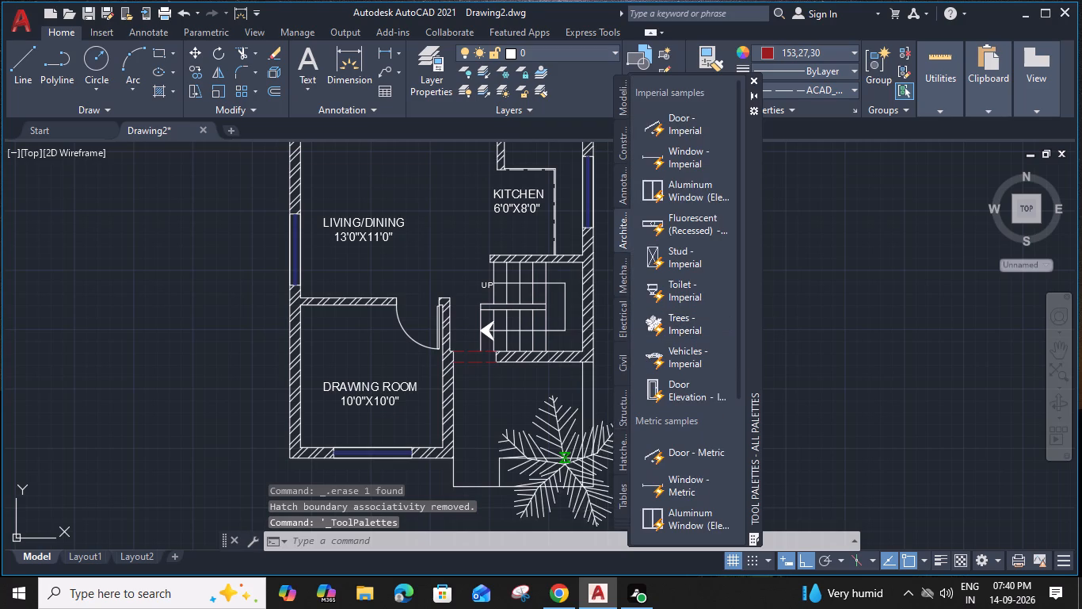
pyautogui.moveTo(567, 466); pyautogui.dragTo(569, 467)
pyautogui.click(569, 467)
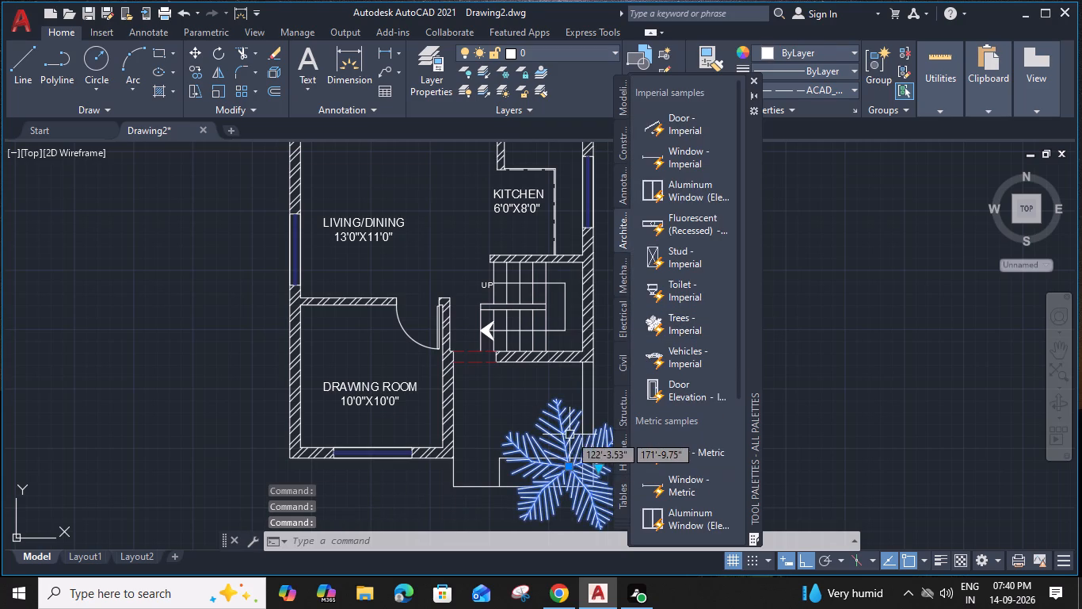
# Scale the inserted tree block down to a small plant just outside the porch.
pyautogui.click(756, 79)
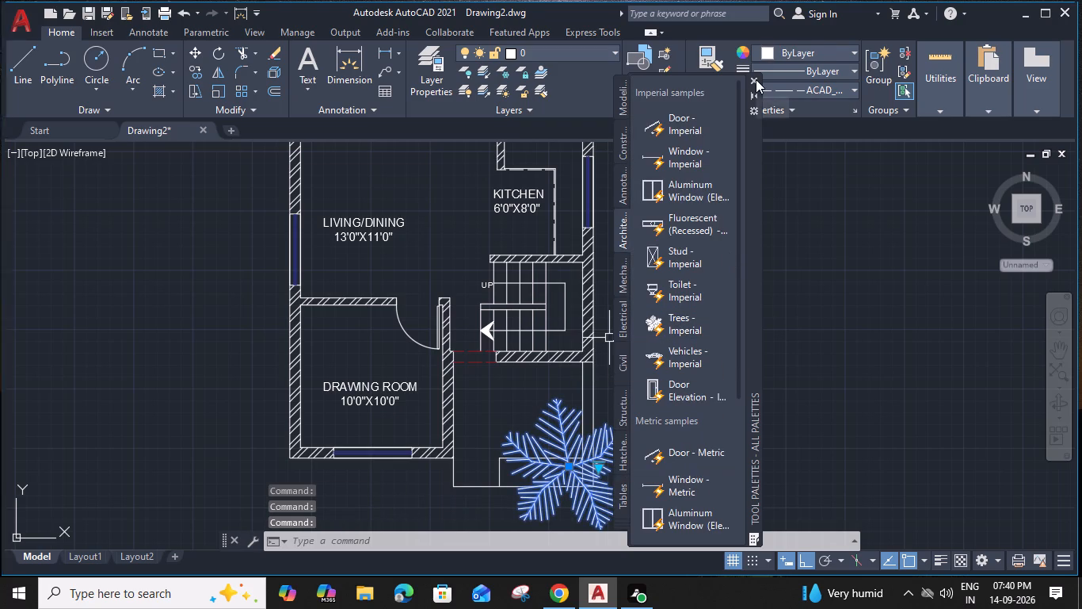
pyautogui.write('SC')
pyautogui.press('space')
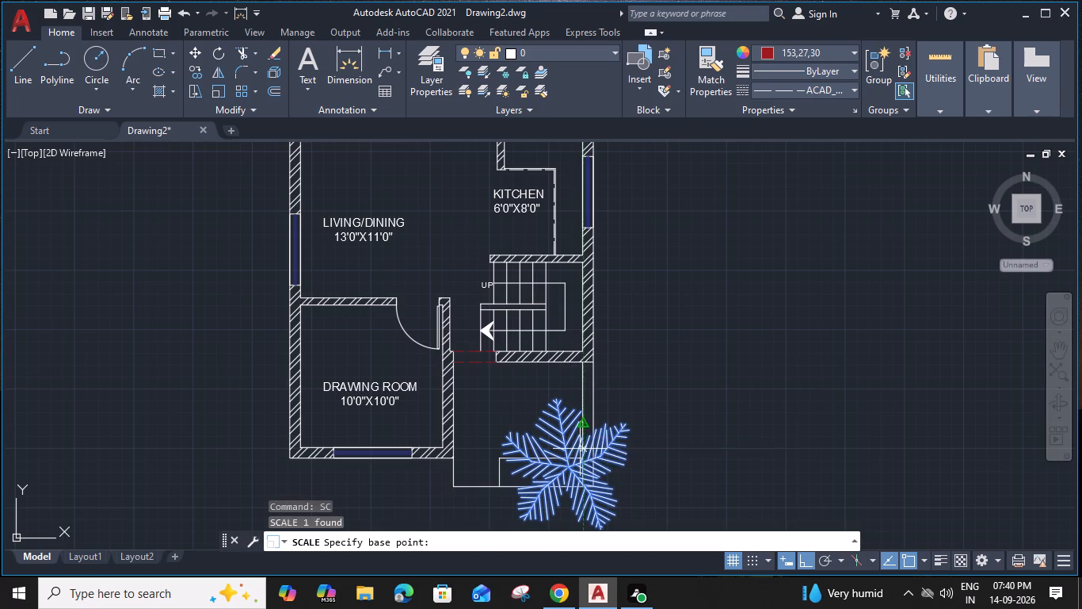
pyautogui.click(624, 430)
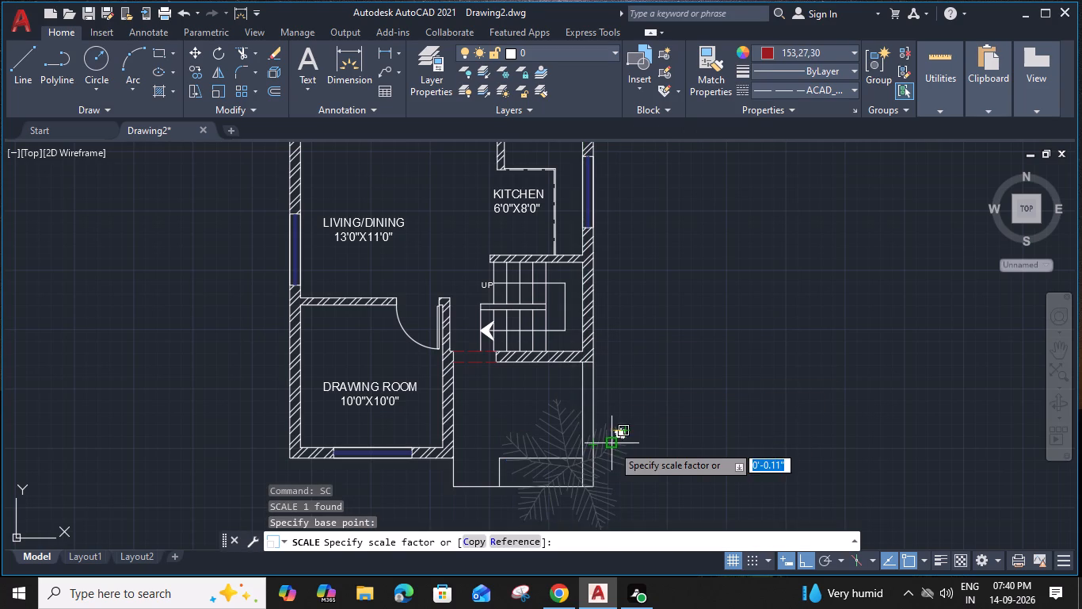
pyautogui.click(611, 443)
# With ortho off, copy the small tree block seven times along the front and outer side of the porch's small rectangular bed.
pyautogui.scroll(2, 627, 437)
pyautogui.moveTo(627, 437); pyautogui.dragTo(647, 341, button='middle')
pyautogui.click(617, 336)
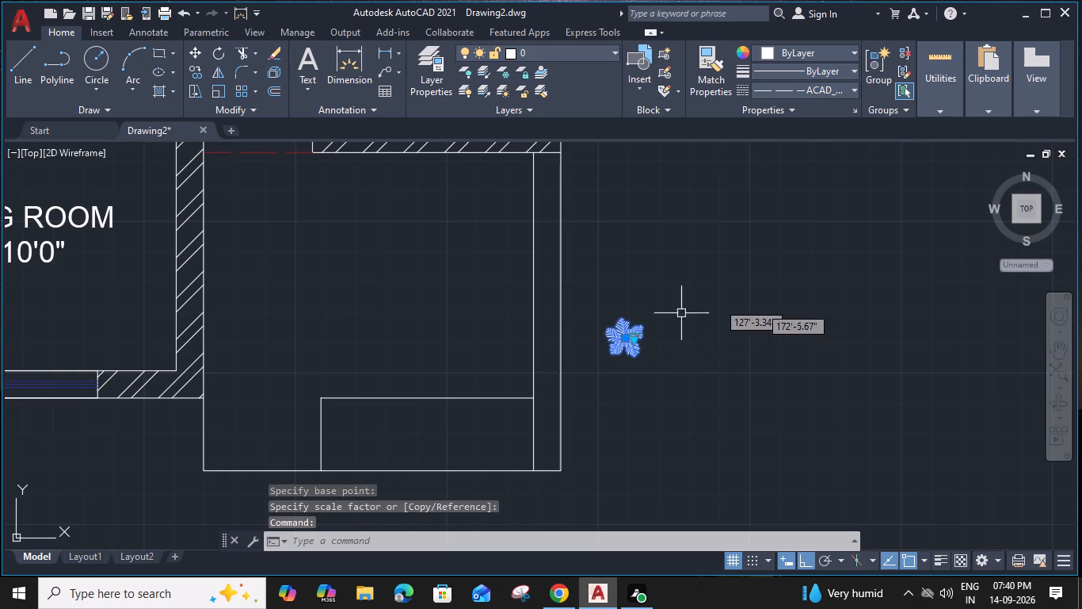
pyautogui.write('CO')
pyautogui.press('space')
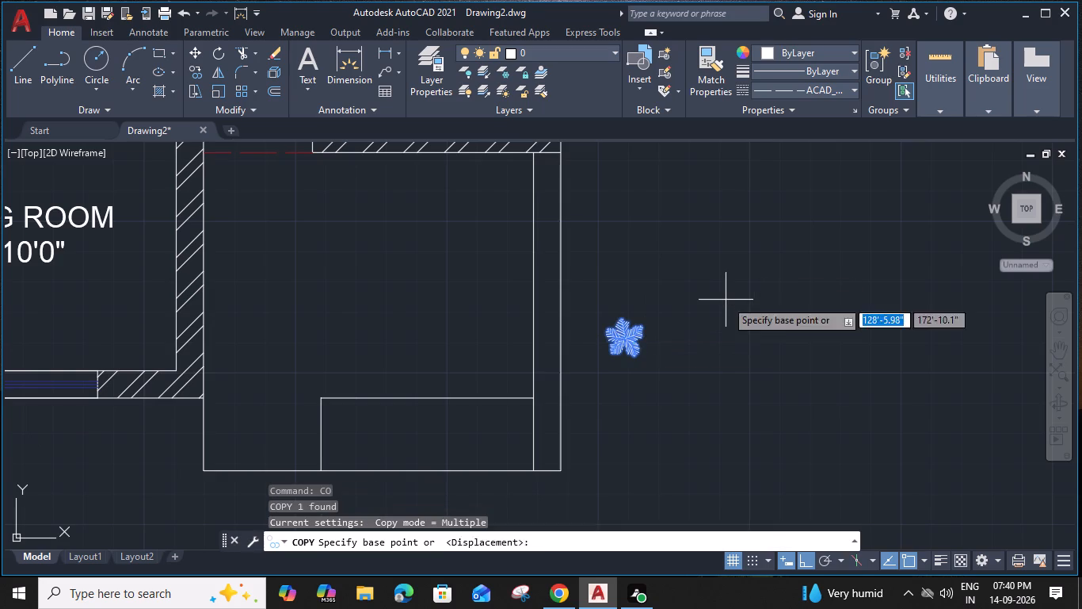
pyautogui.hotkey('ctrl', 'F8')
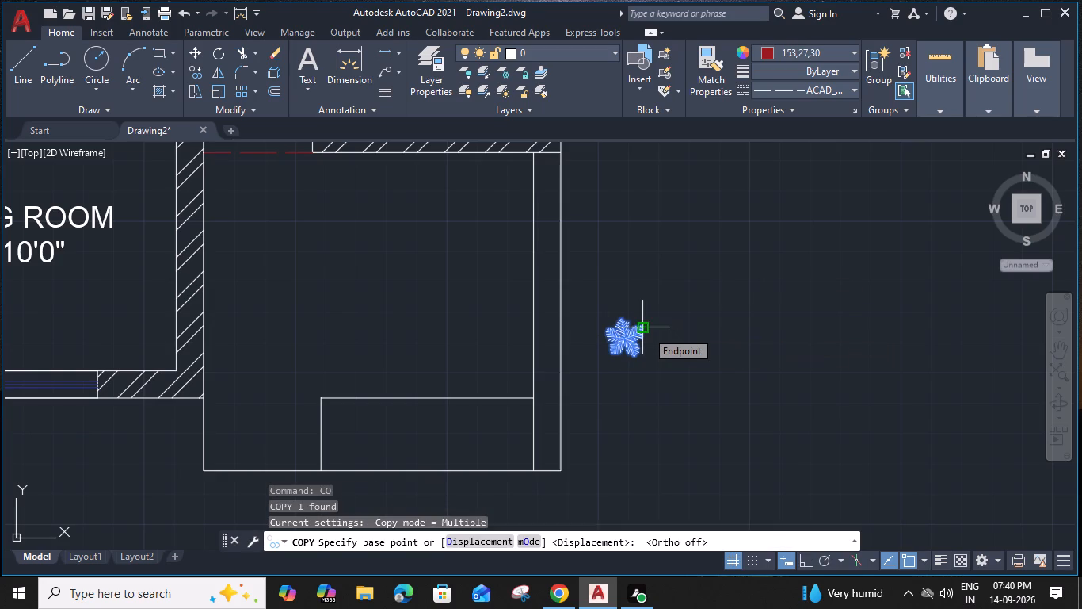
pyautogui.click(623, 341)
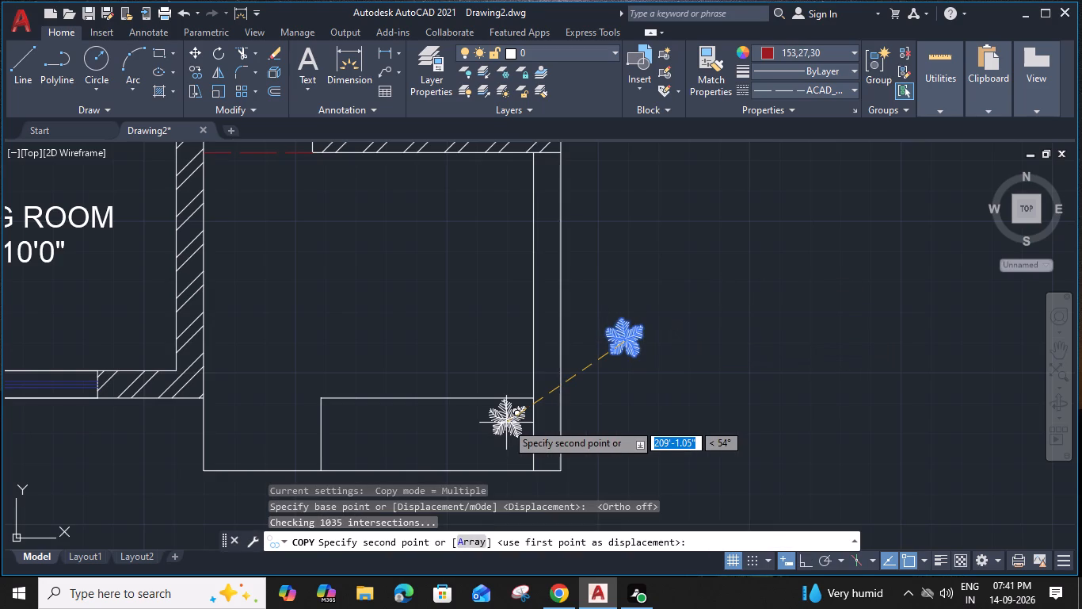
pyautogui.click(511, 423)
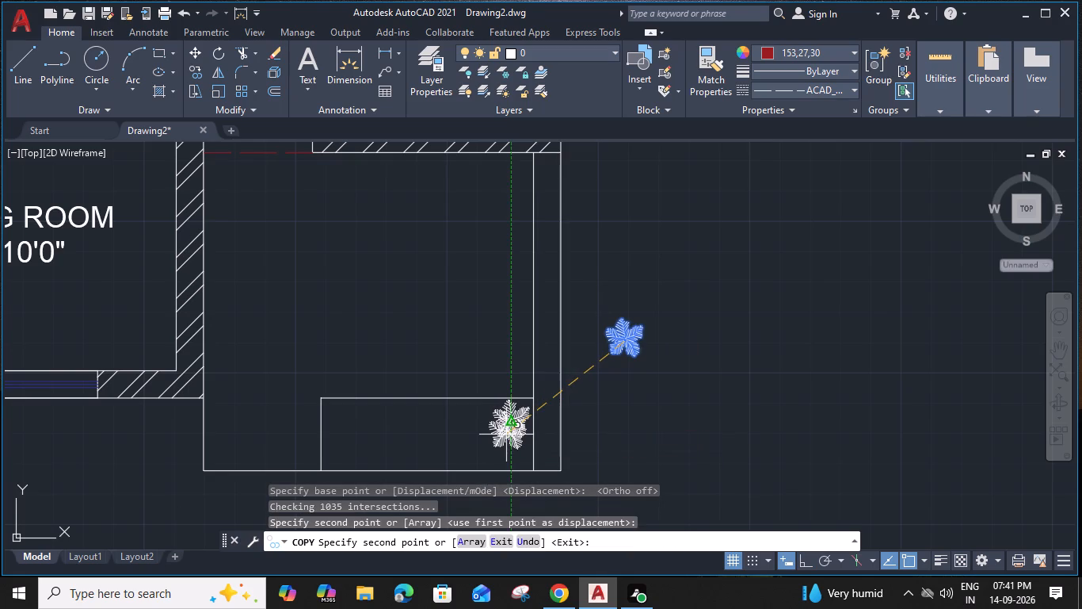
pyautogui.click(512, 454)
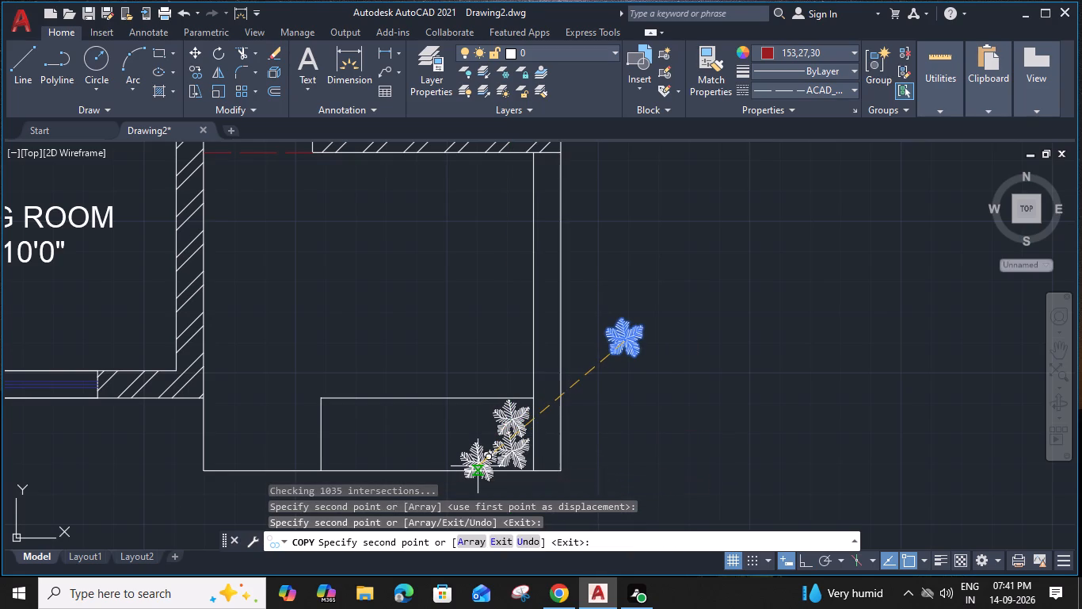
pyautogui.click(478, 466)
pyautogui.click(449, 460)
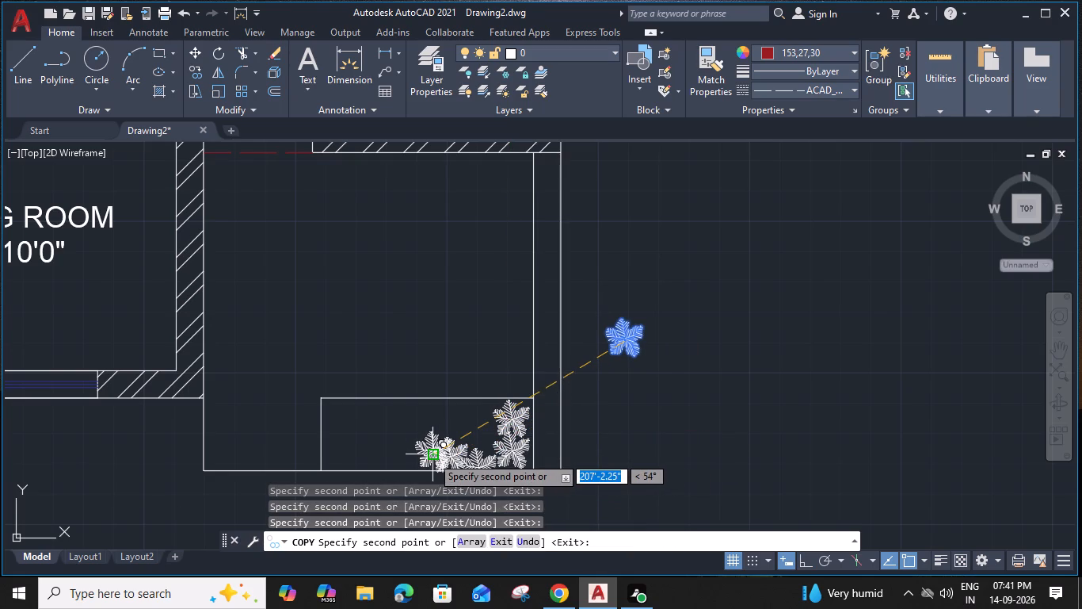
pyautogui.click(348, 462)
pyautogui.click(389, 463)
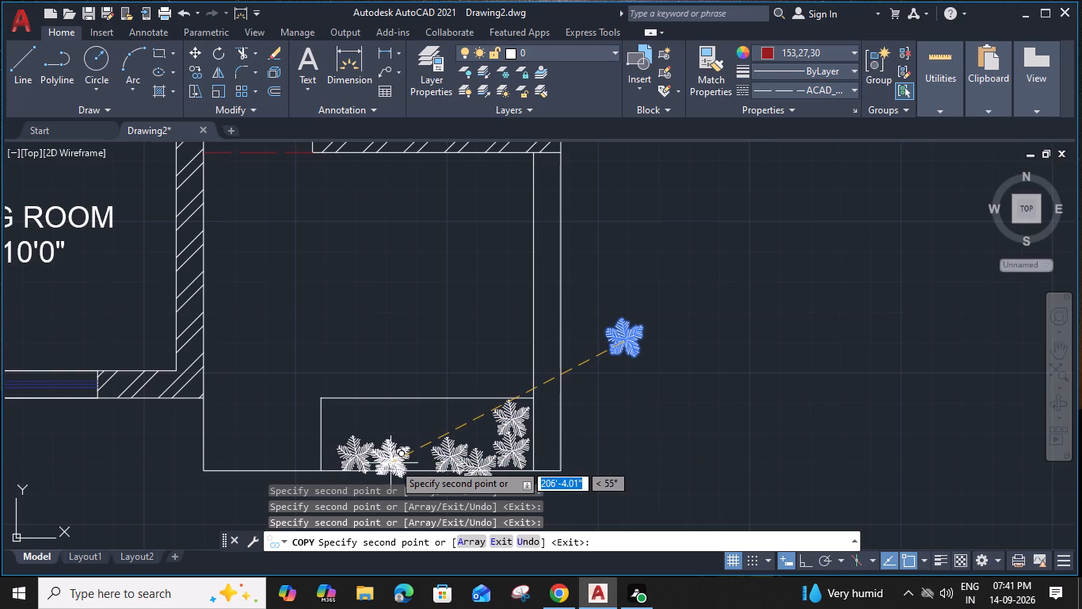
pyautogui.click(421, 462)
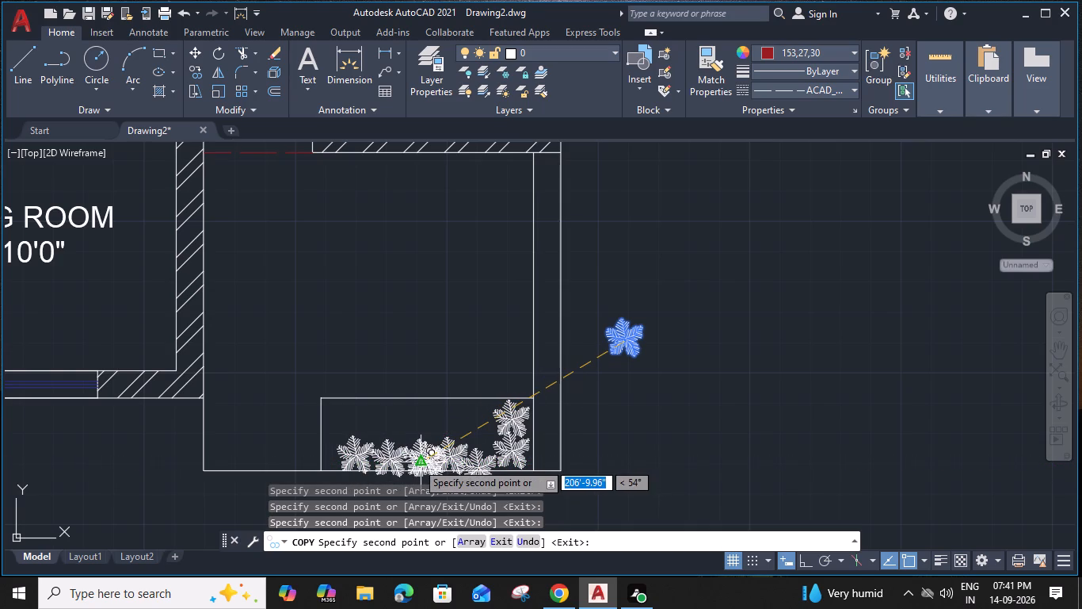
pyautogui.press('Escape')
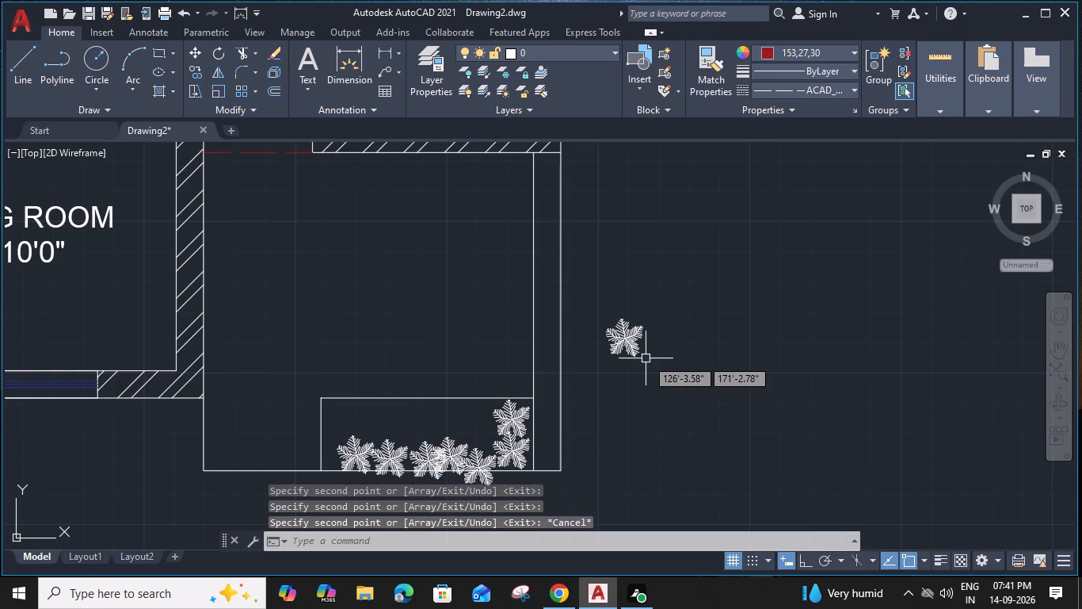
# Delete the original small tree block left outside the porch.
pyautogui.click(631, 336)
pyautogui.press('Delete')
# Hatch the planting bed around the trees with the CROSS pattern in green 19,103,52 at scale 1.
pyautogui.scroll(-2, 680, 292)
pyautogui.moveTo(680, 292); pyautogui.dragTo(703, 381, button='middle')
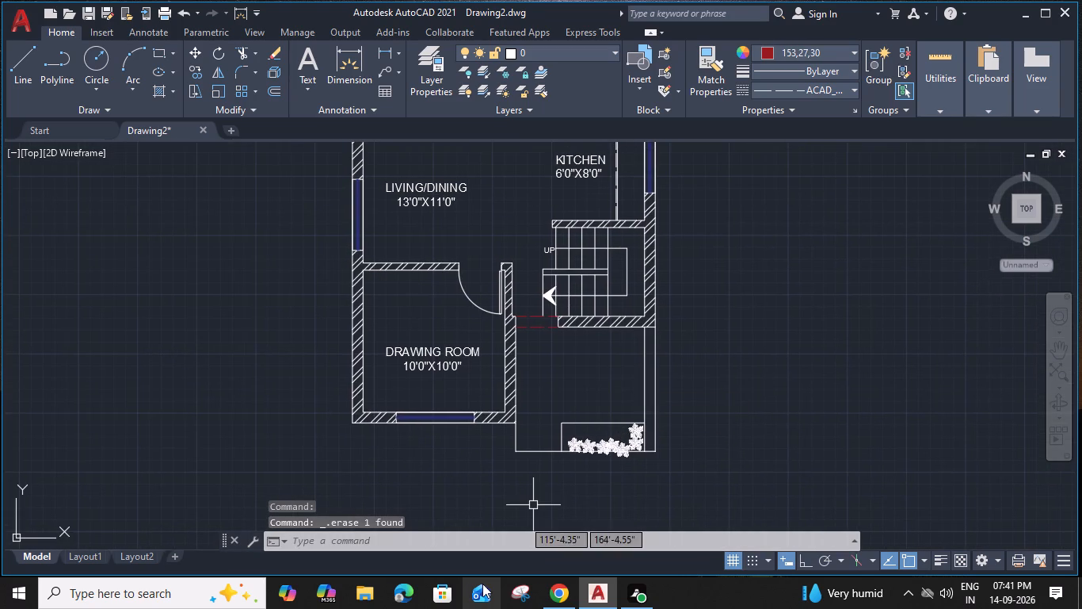
pyautogui.press('h')
pyautogui.press('Return')
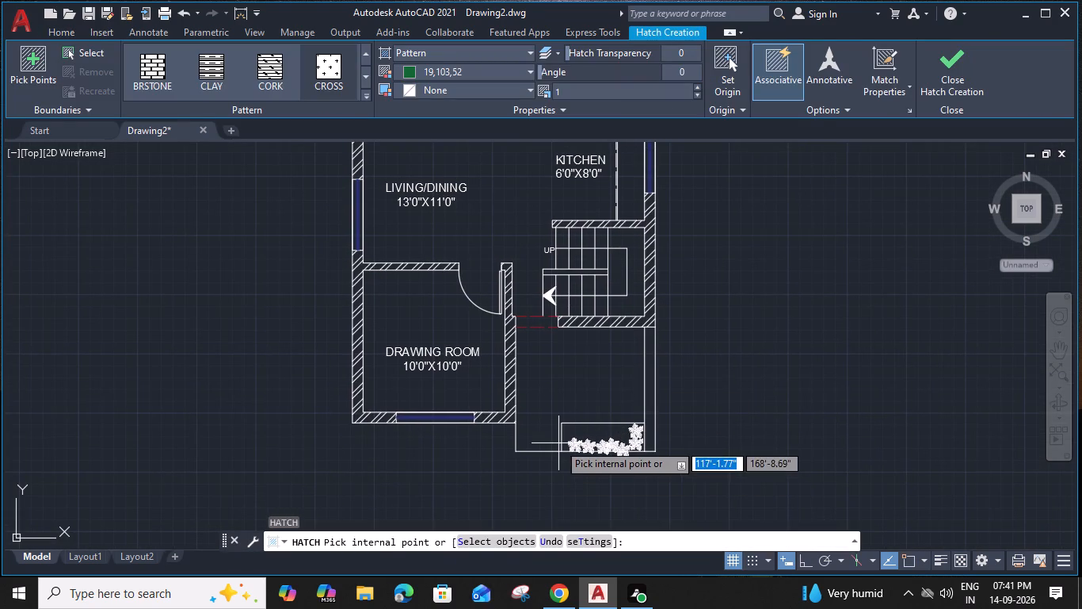
pyautogui.click(592, 435)
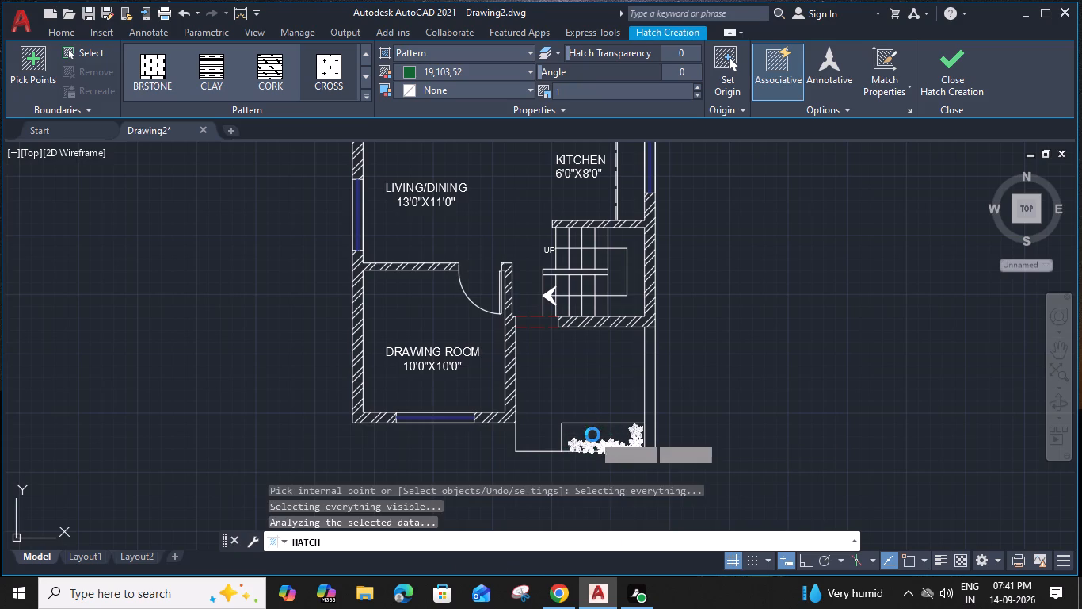
pyautogui.click(955, 57)
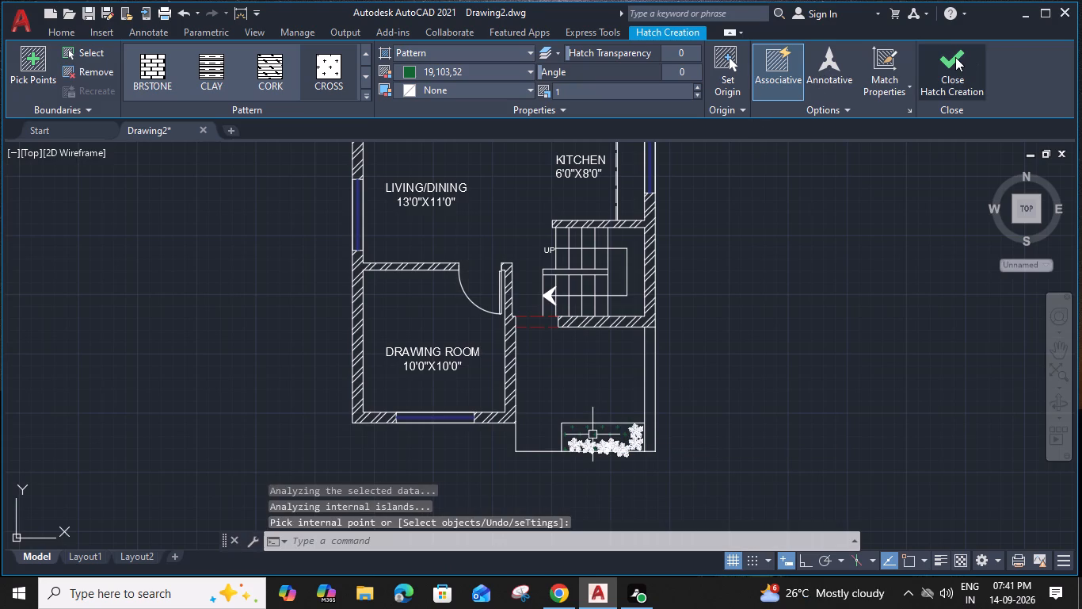
# Copy the DRAWING ROOM label into the porch area above the planting bed.
pyautogui.moveTo(815, 244); pyautogui.dragTo(783, 292, button='middle')
pyautogui.scroll(-1, 783, 292)
pyautogui.moveTo(751, 294); pyautogui.dragTo(720, 318, button='middle')
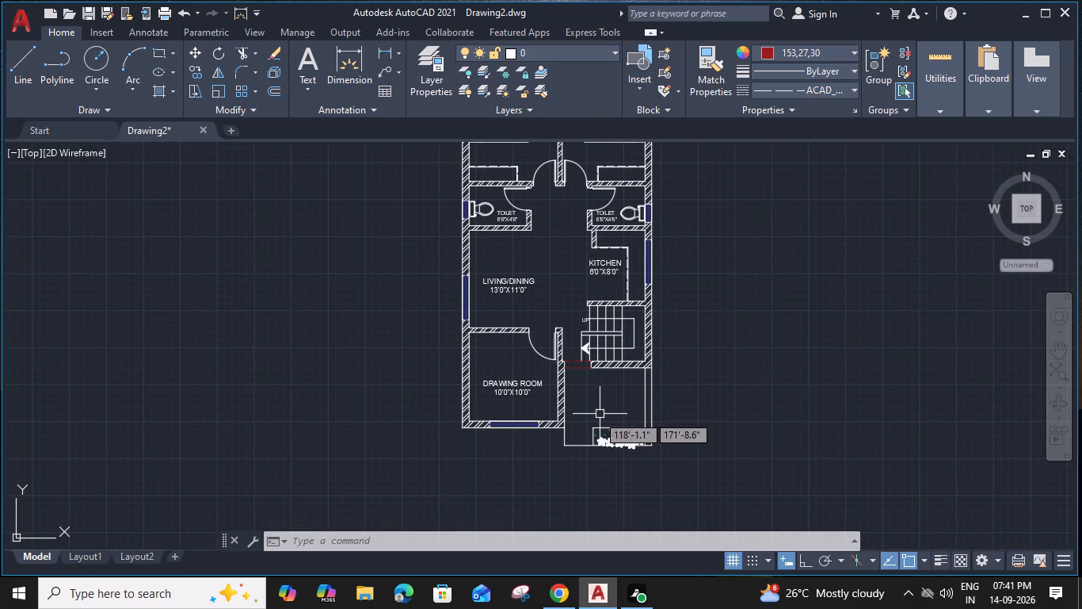
pyautogui.click(533, 386)
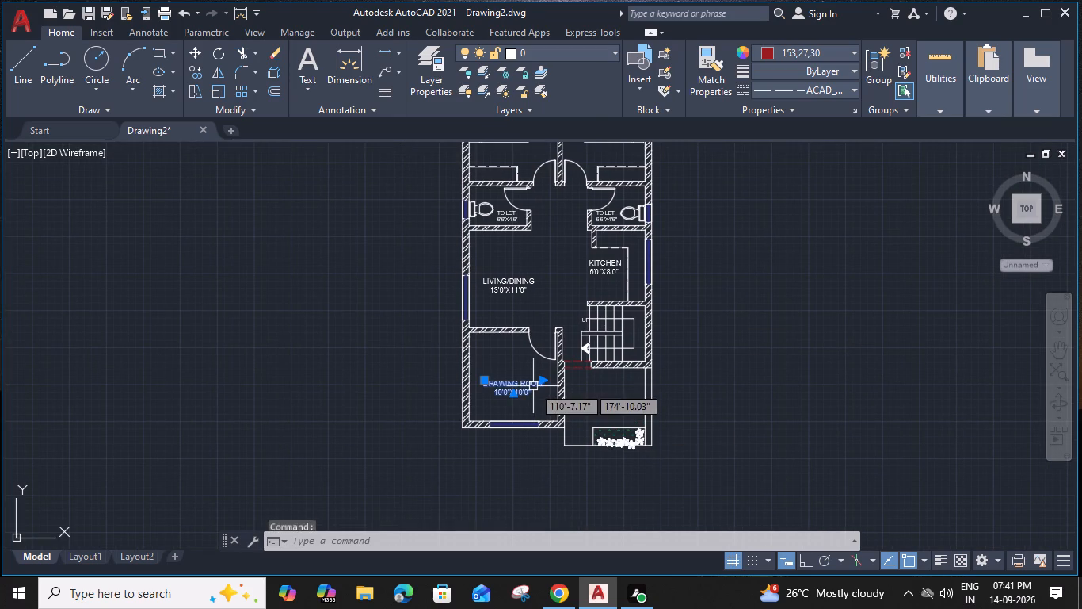
pyautogui.write('CO')
pyautogui.press('space')
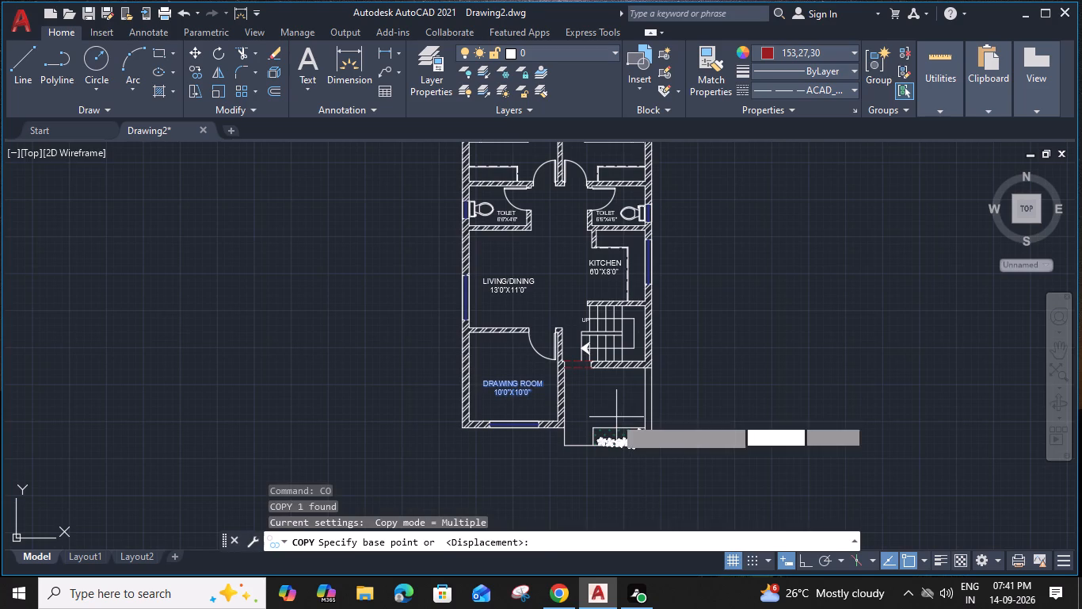
pyautogui.click(522, 388)
pyautogui.click(630, 387)
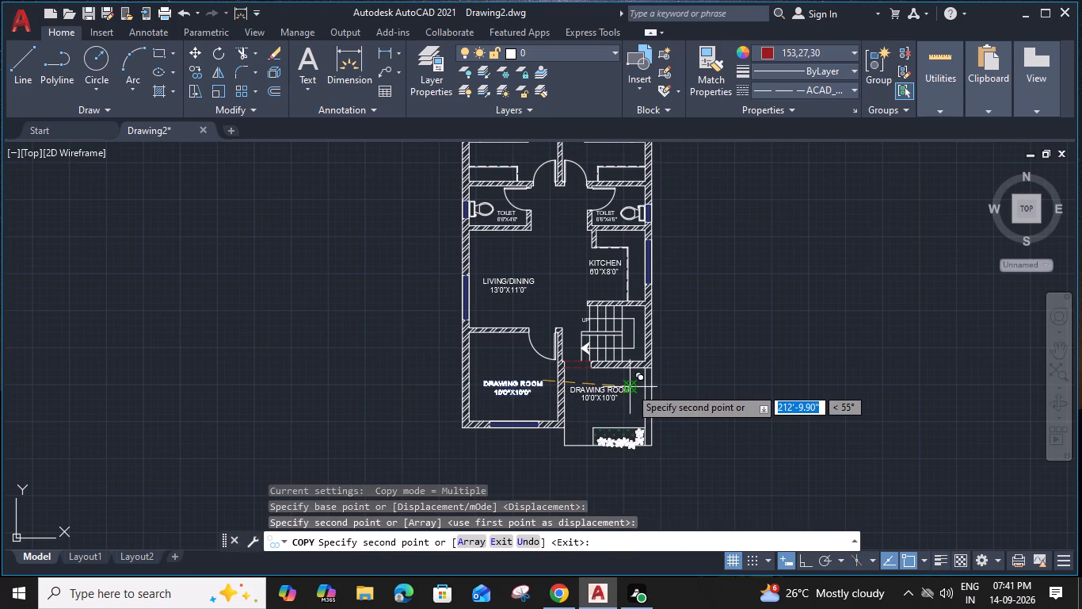
pyautogui.press('Escape')
# Replace the copied label's text in the porch with PORCH and 9'4"X6'0" on two lines.
pyautogui.doubleClick(615, 389)
pyautogui.scroll(2, 615, 389)
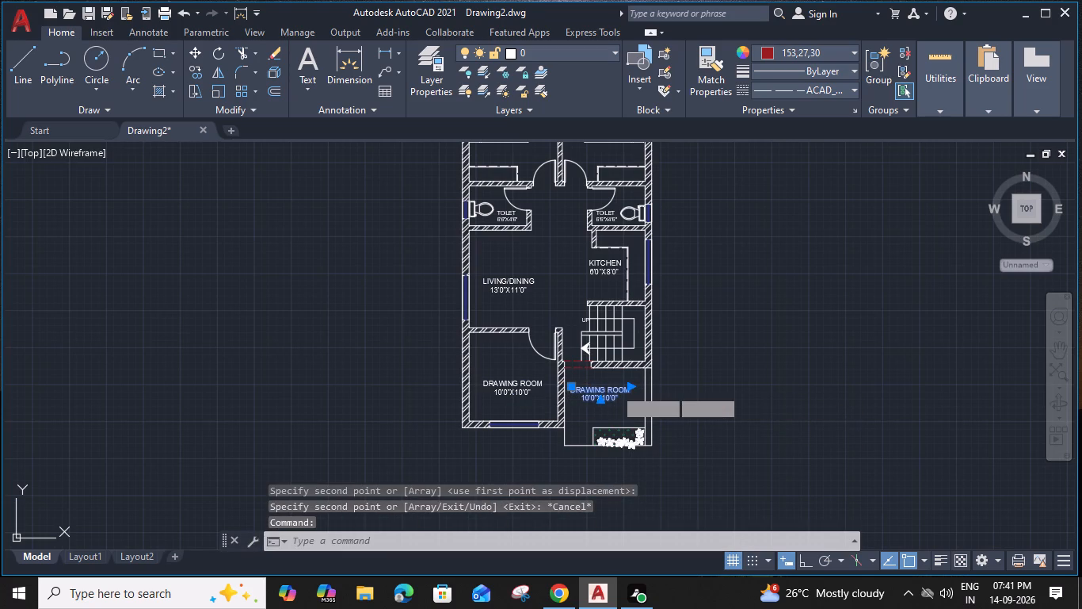
pyautogui.moveTo(627, 404); pyautogui.dragTo(523, 392)
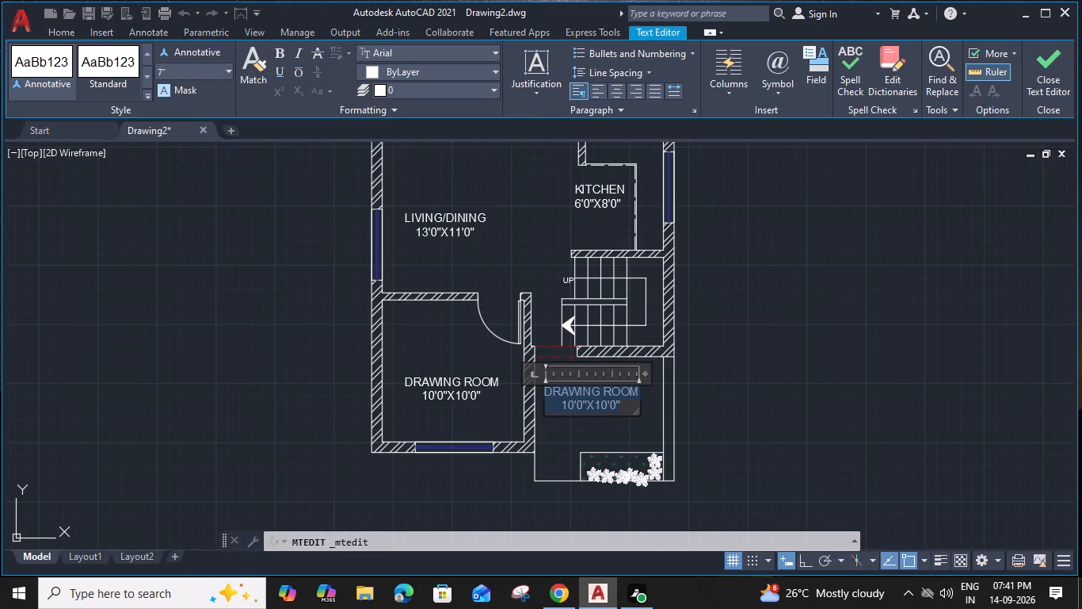
pyautogui.moveTo(523, 392); pyautogui.dragTo(524, 389)
pyautogui.write('PO')
pyautogui.write('RCJ')
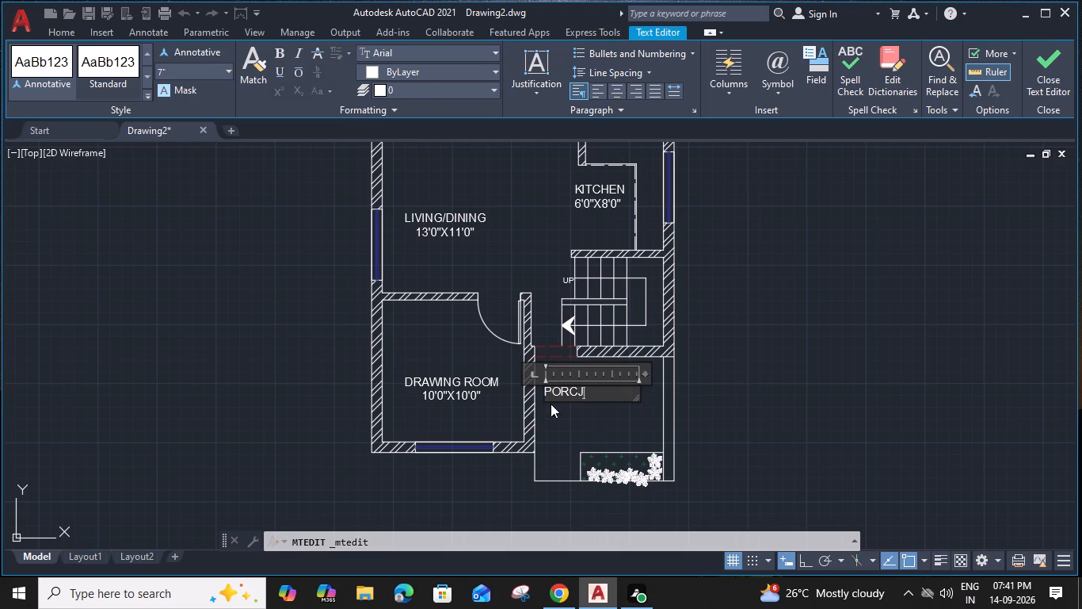
pyautogui.press('BackSpace')
pyautogui.press('h')
pyautogui.press('Return')
pyautogui.write("9'")
pyautogui.write('4"')
pyautogui.press('Return')
pyautogui.press('BackSpace')
pyautogui.press('x')
pyautogui.write("6'0")
pyautogui.hotkey('shift', '"')
pyautogui.press('Return')
pyautogui.press('BackSpace')
# Narrow the PORCH label's text frame to fit its text and finish editing.
pyautogui.moveTo(643, 377); pyautogui.dragTo(595, 375)
pyautogui.click(626, 399)
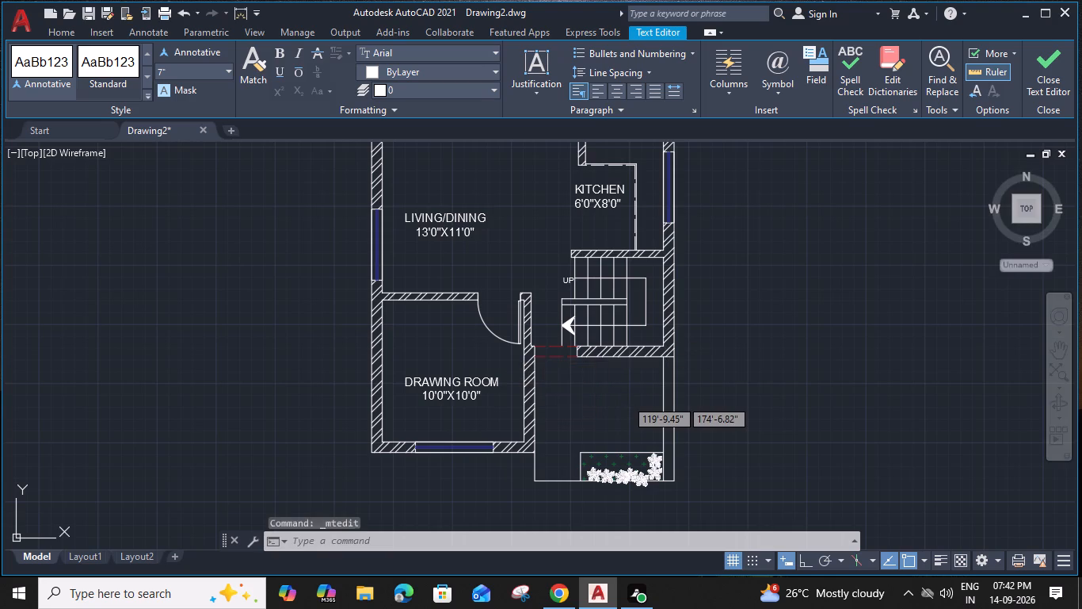
# Move the PORCH label sideways to the middle of the porch, above the planting bed.
pyautogui.moveTo(626, 399); pyautogui.dragTo(551, 363, button='middle')
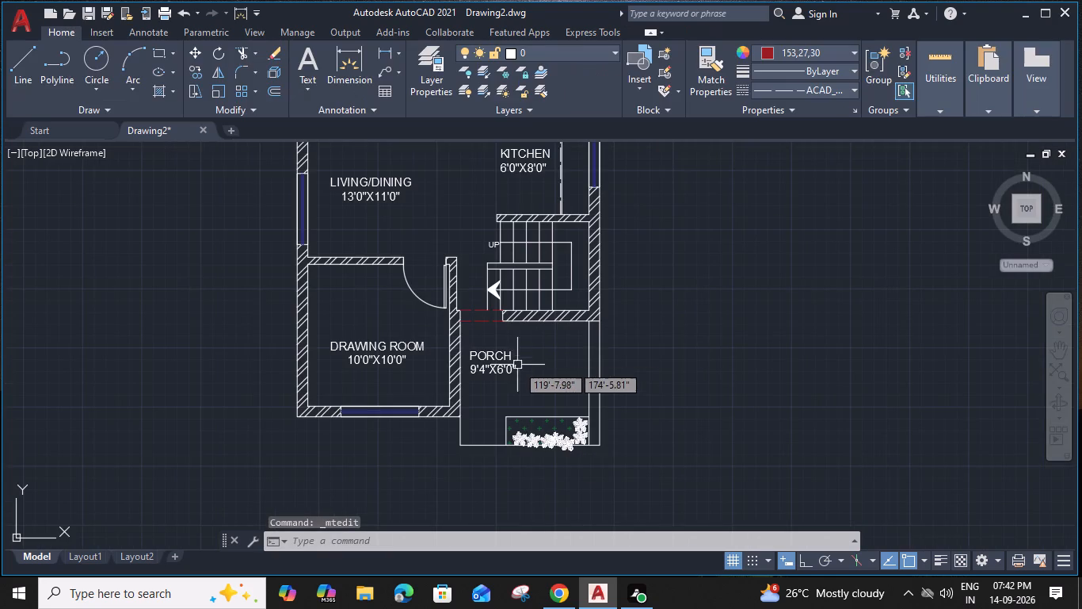
pyautogui.click(497, 358)
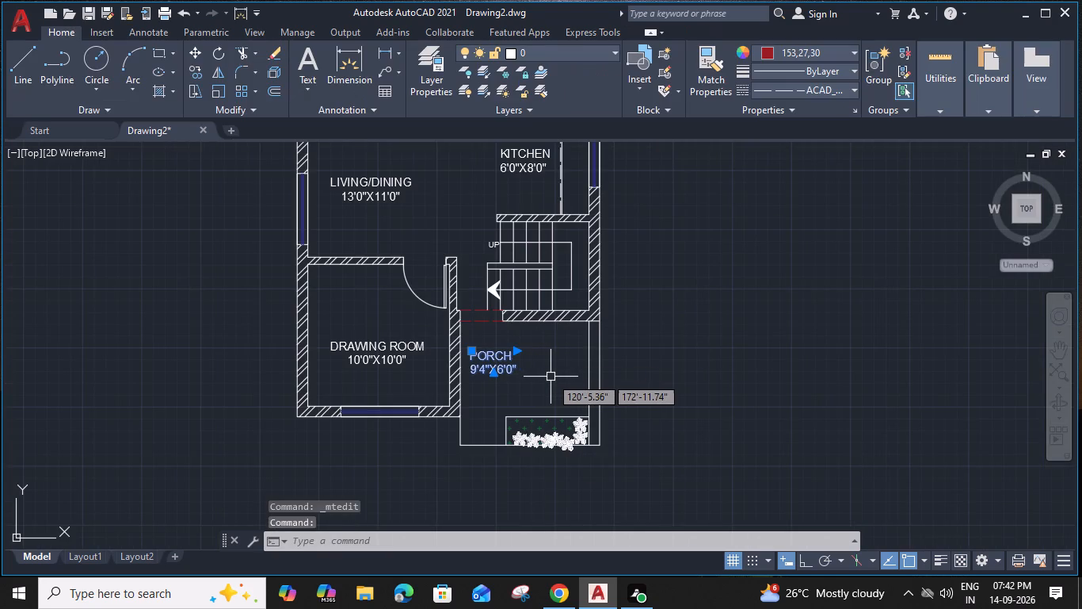
pyautogui.write('M')
pyautogui.press('space')
pyautogui.click(522, 369)
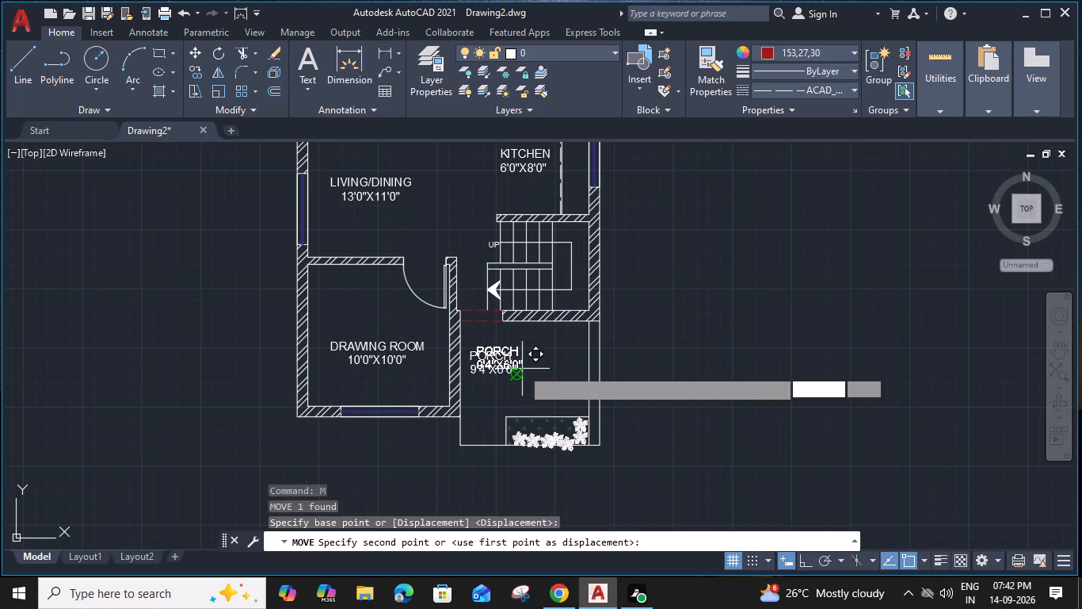
pyautogui.click(554, 373)
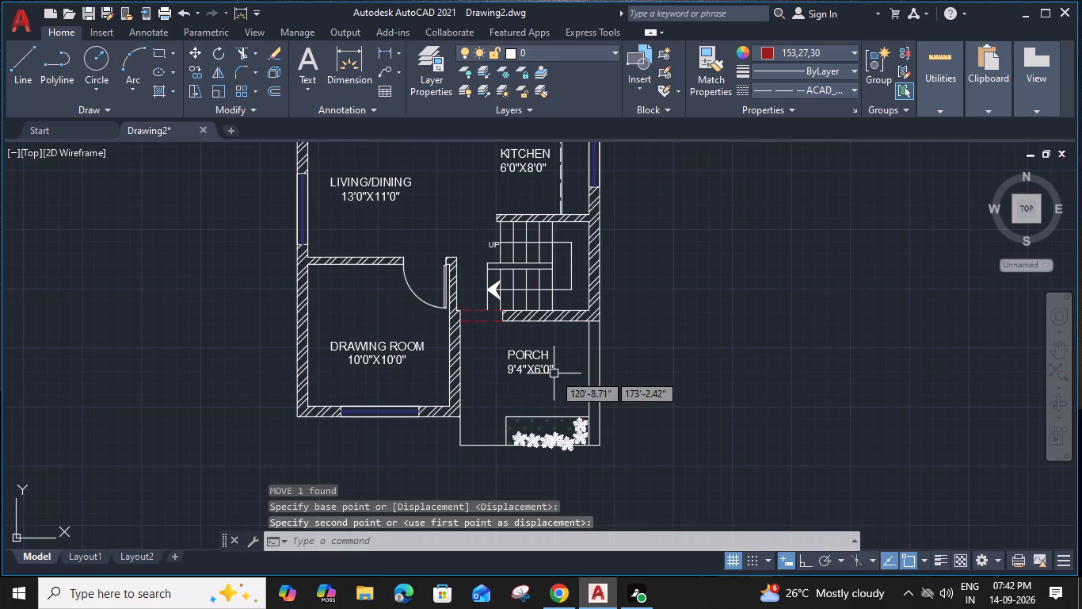
# Measure the porch's clear dimensions between the stair wall and the planting bed.
pyautogui.write('MEA')
pyautogui.press('space')
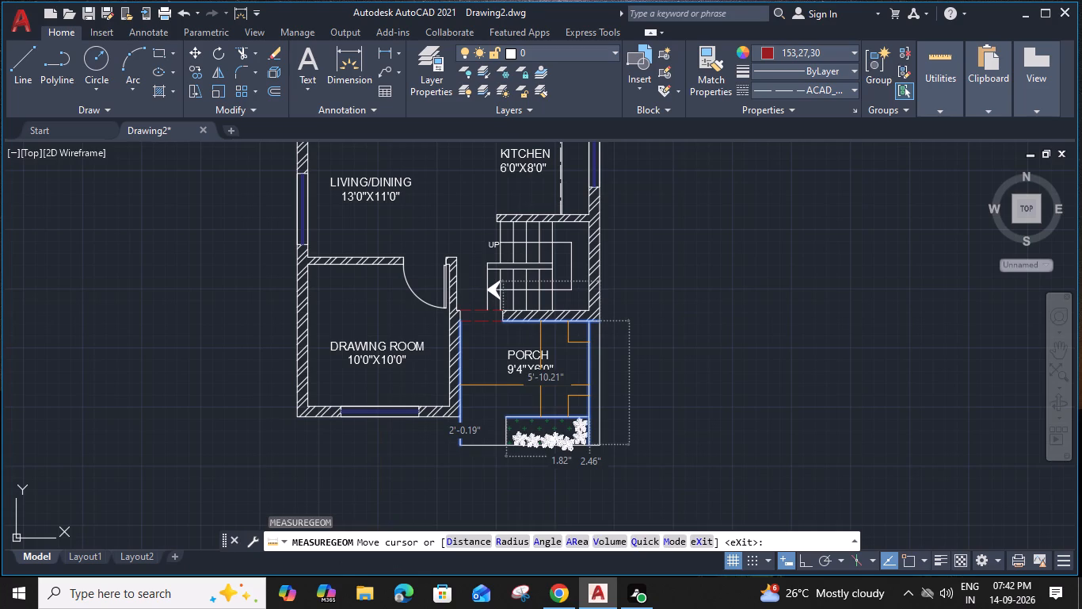
pyautogui.press('Escape')
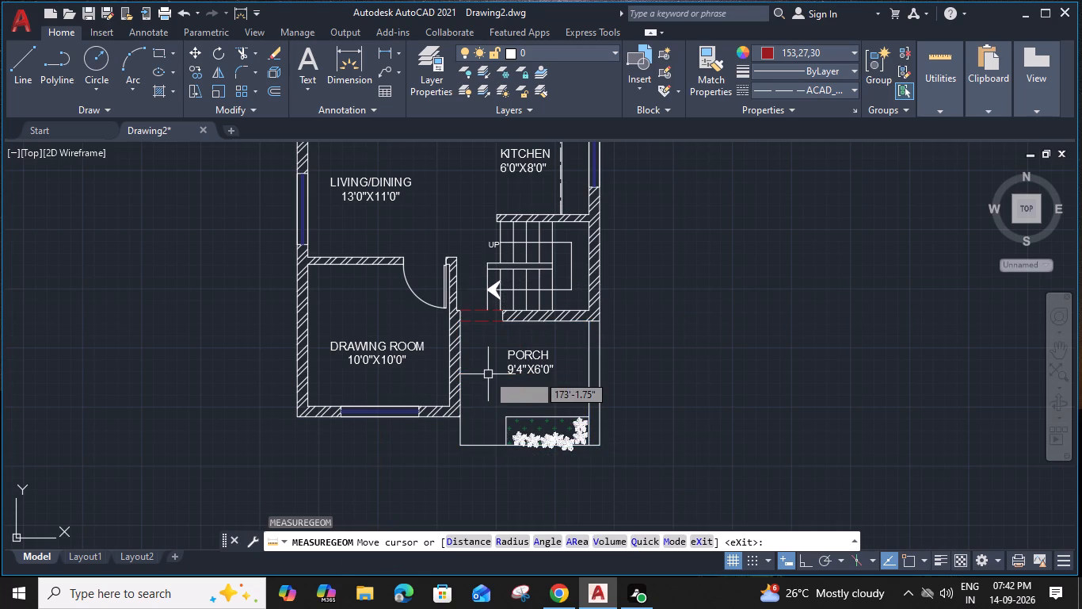
# Change the size line of the PORCH label to 9'4"X6'9".
pyautogui.scroll(2, 531, 351)
pyautogui.doubleClick(562, 355)
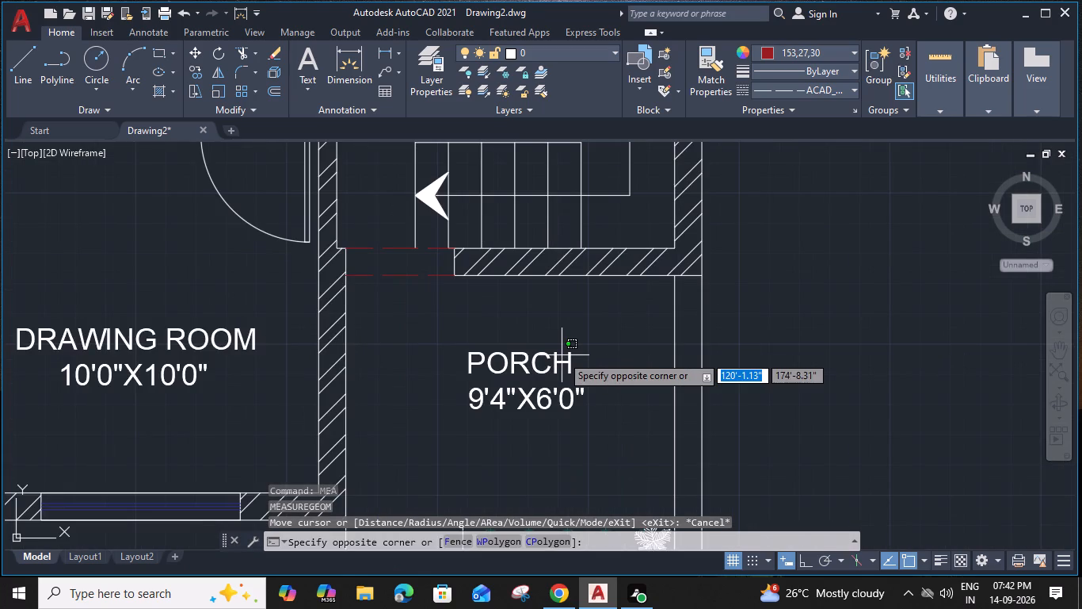
pyautogui.doubleClick(531, 358)
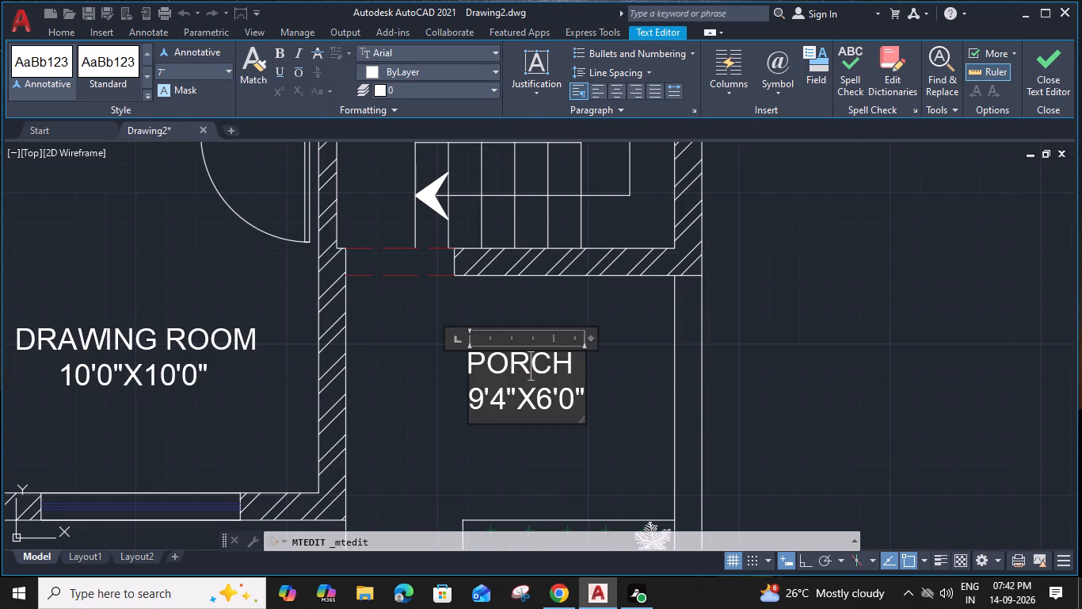
pyautogui.click(574, 396)
pyautogui.press('BackSpace')
pyautogui.press('9')
pyautogui.click(593, 431)
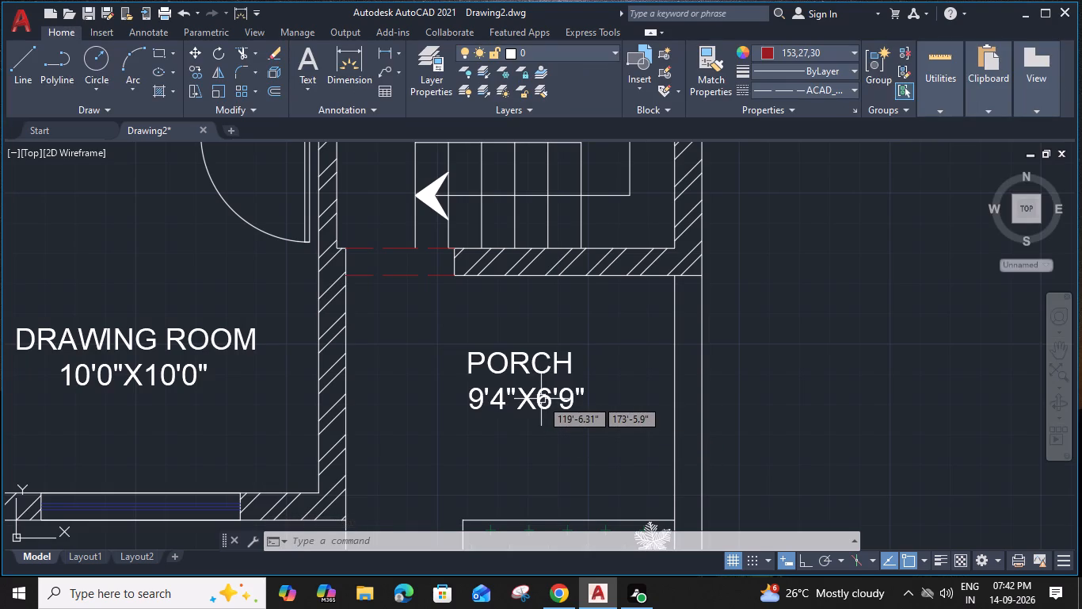
# Copy the PORCH label up to the entrance opening beside the stair wall.
pyautogui.click(520, 365)
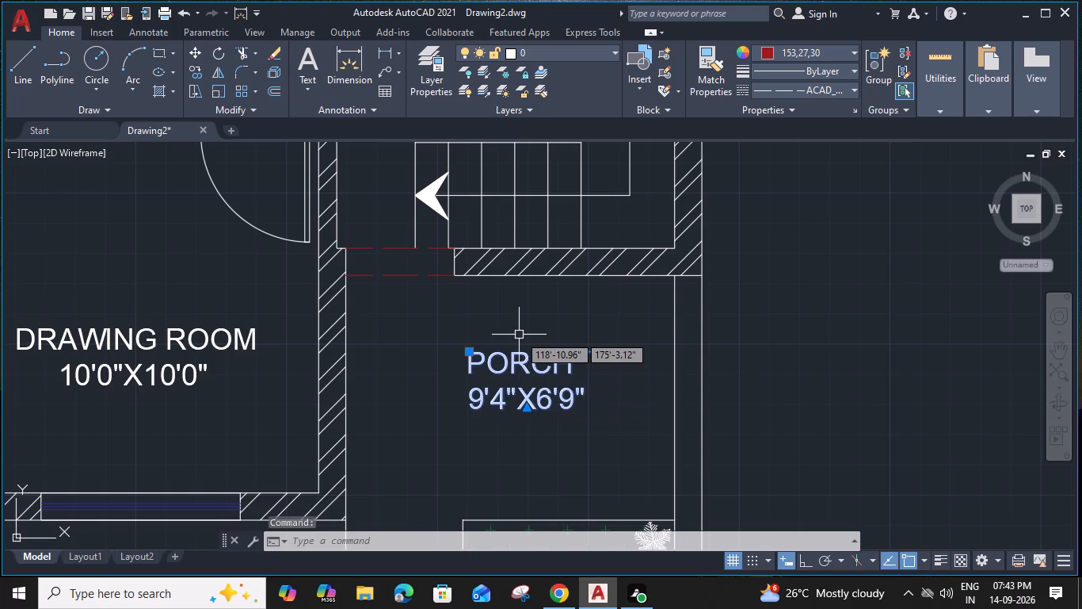
pyautogui.write('CO')
pyautogui.press('space')
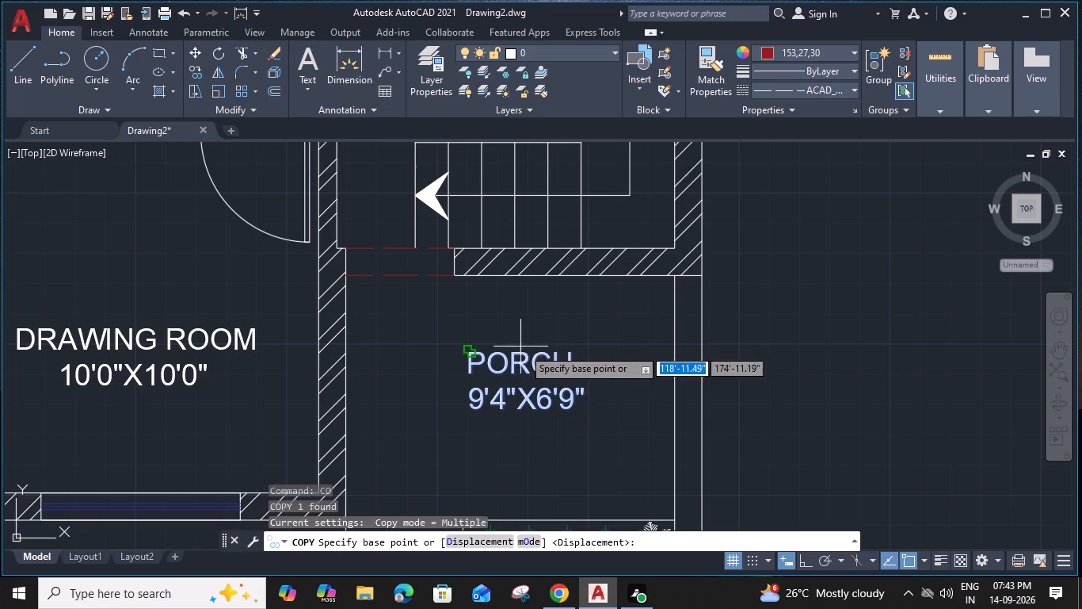
pyautogui.click(523, 348)
pyautogui.click(399, 279)
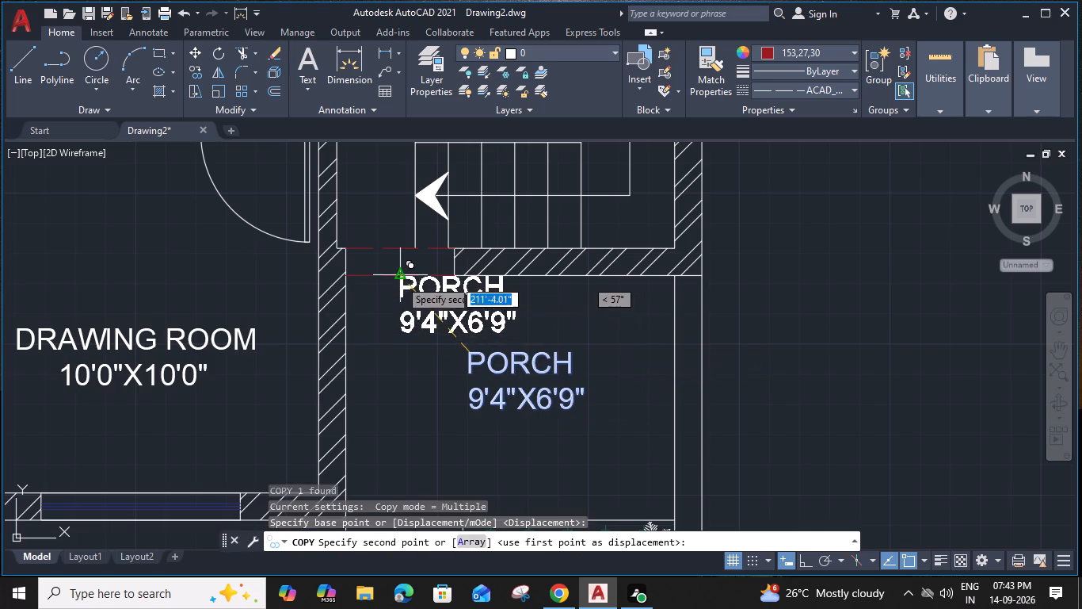
pyautogui.press('Escape')
# Replace both lines of the copied label at the entrance opening with ENTRY.
pyautogui.doubleClick(409, 294)
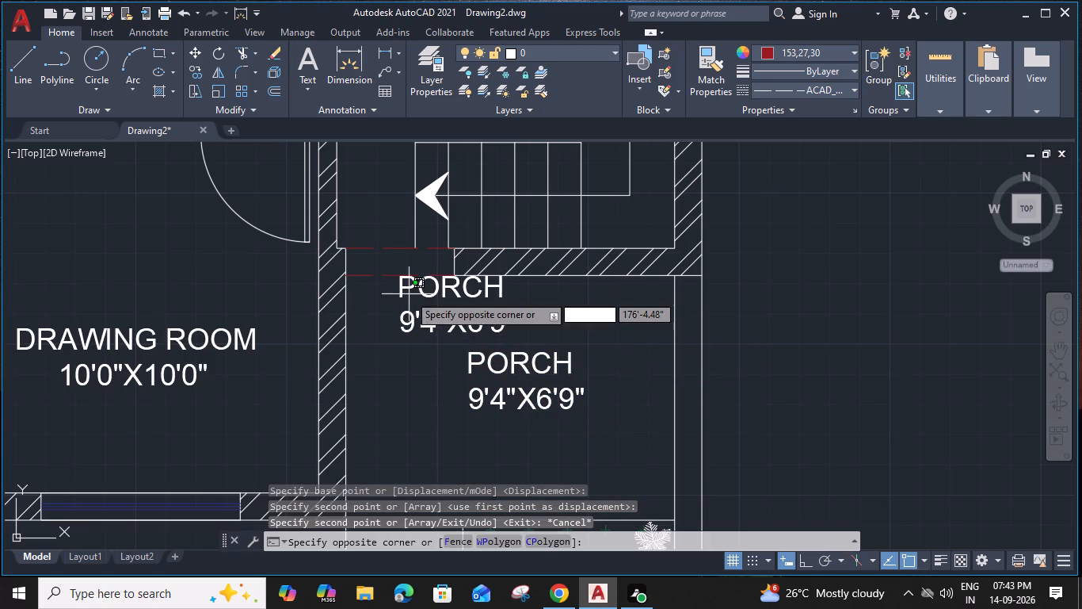
pyautogui.doubleClick(399, 294)
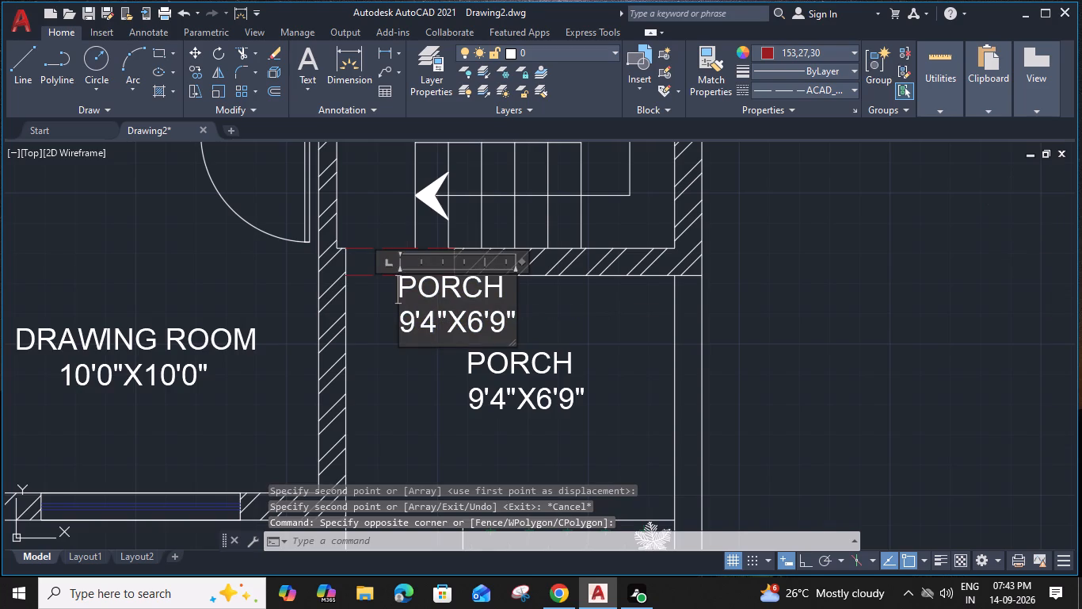
pyautogui.moveTo(479, 327); pyautogui.dragTo(528, 333, button='middle')
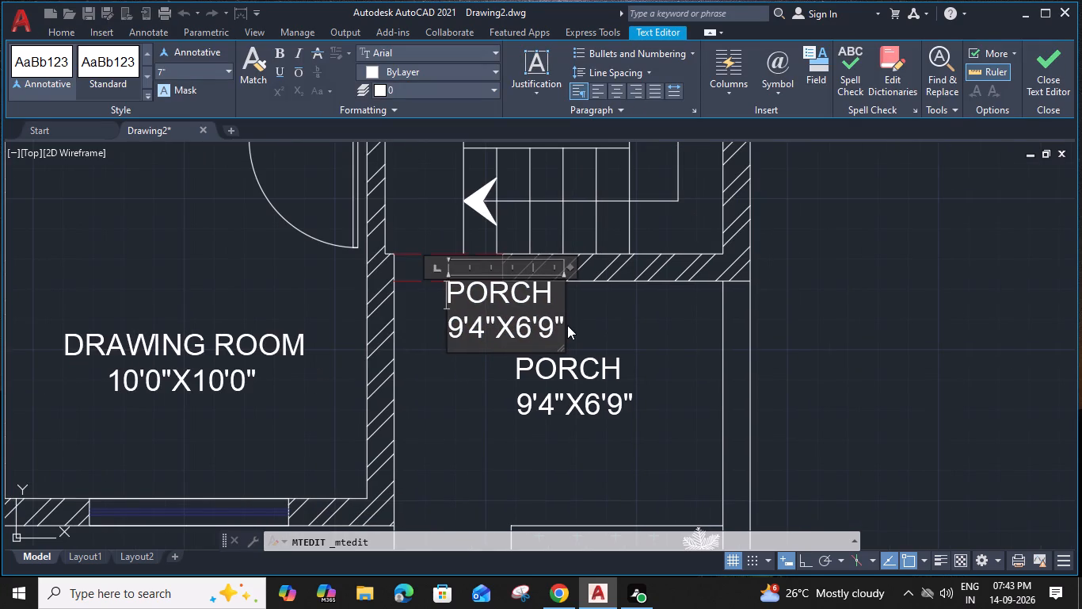
pyautogui.moveTo(565, 326); pyautogui.dragTo(578, 330)
pyautogui.moveTo(562, 322); pyautogui.dragTo(419, 328)
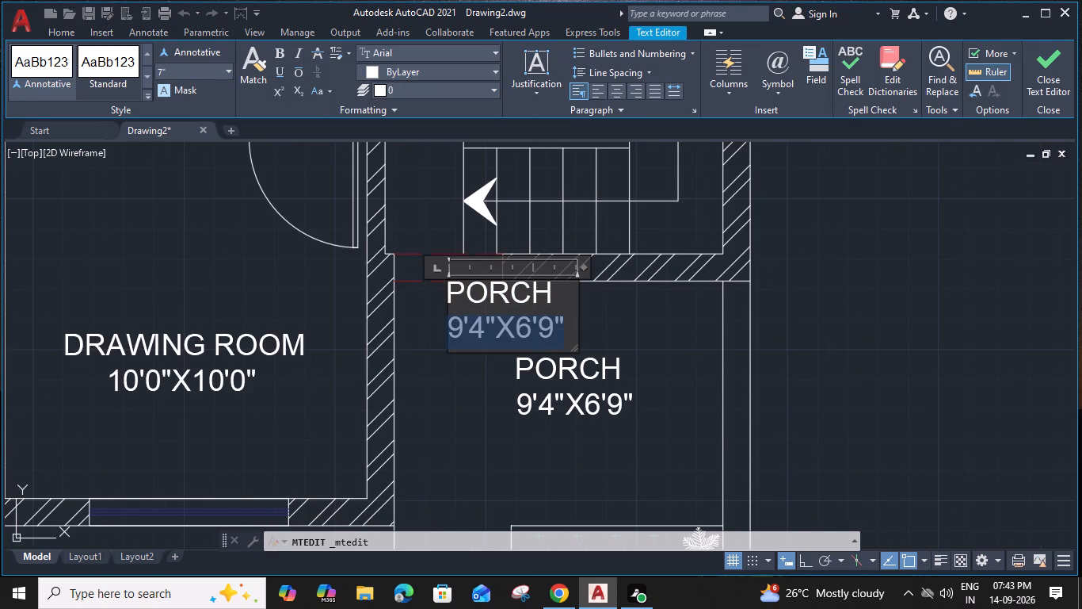
pyautogui.moveTo(419, 328); pyautogui.dragTo(407, 289)
pyautogui.press('e')
pyautogui.press('n')
pyautogui.press('t')
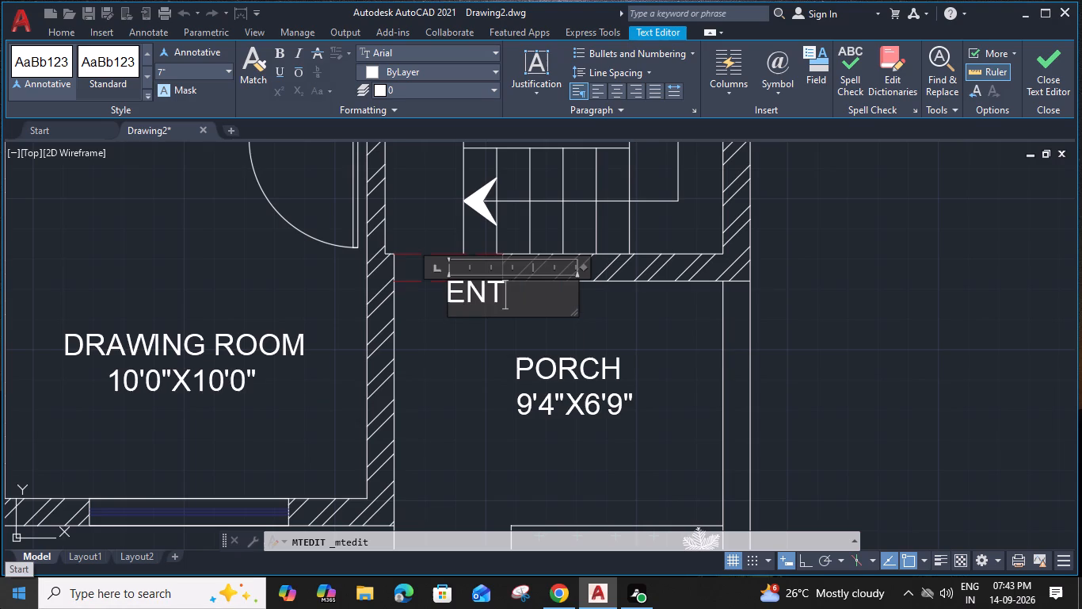
pyautogui.press('r')
pyautogui.press('y')
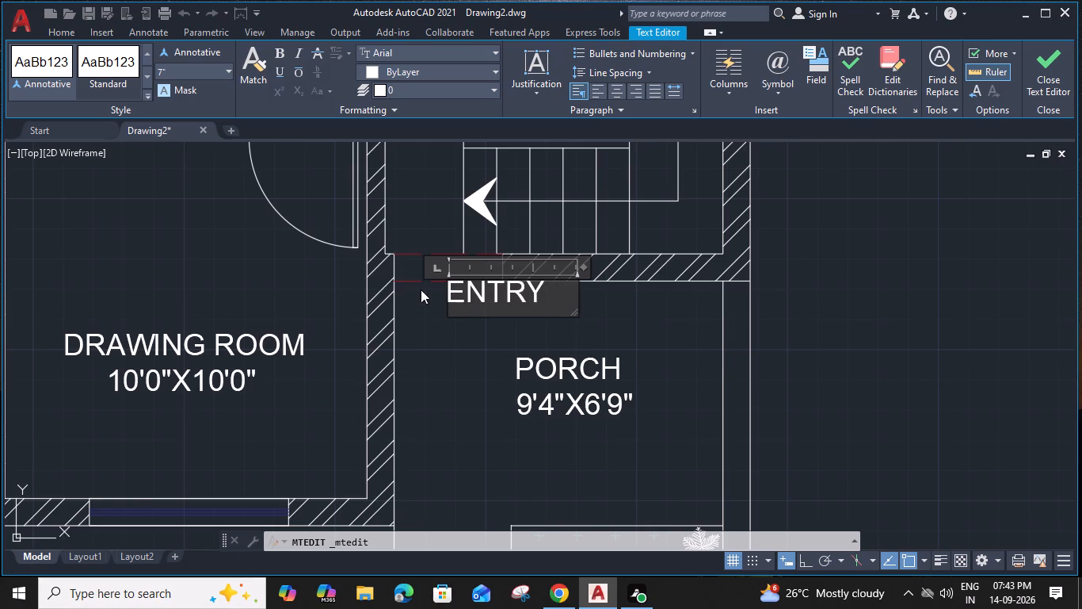
# Select the whole ENTRY text and open its text height for editing.
pyautogui.moveTo(547, 290); pyautogui.dragTo(416, 299)
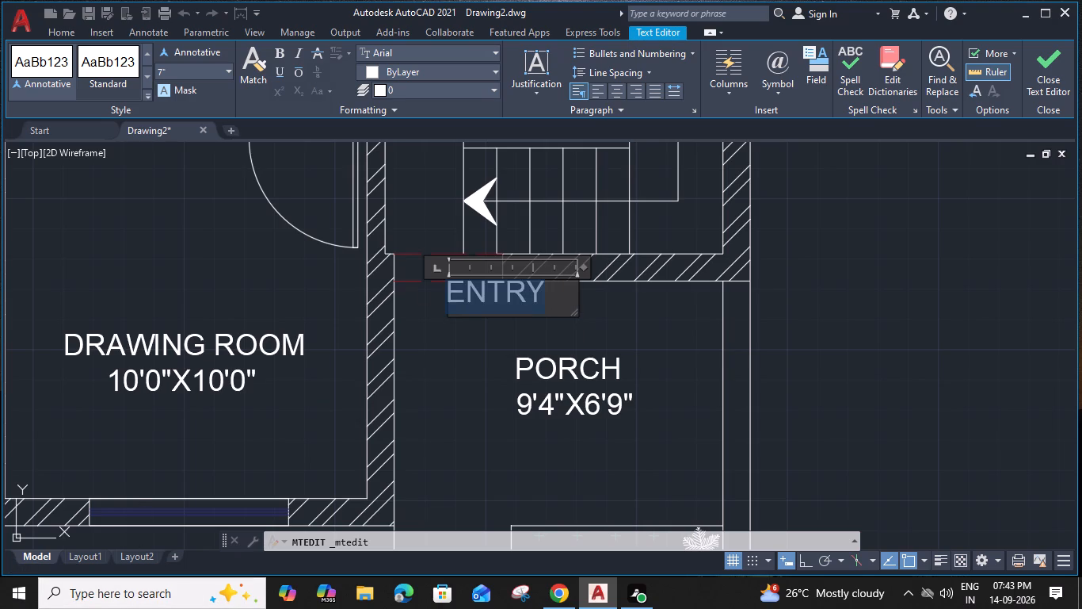
pyautogui.moveTo(416, 299); pyautogui.dragTo(396, 300)
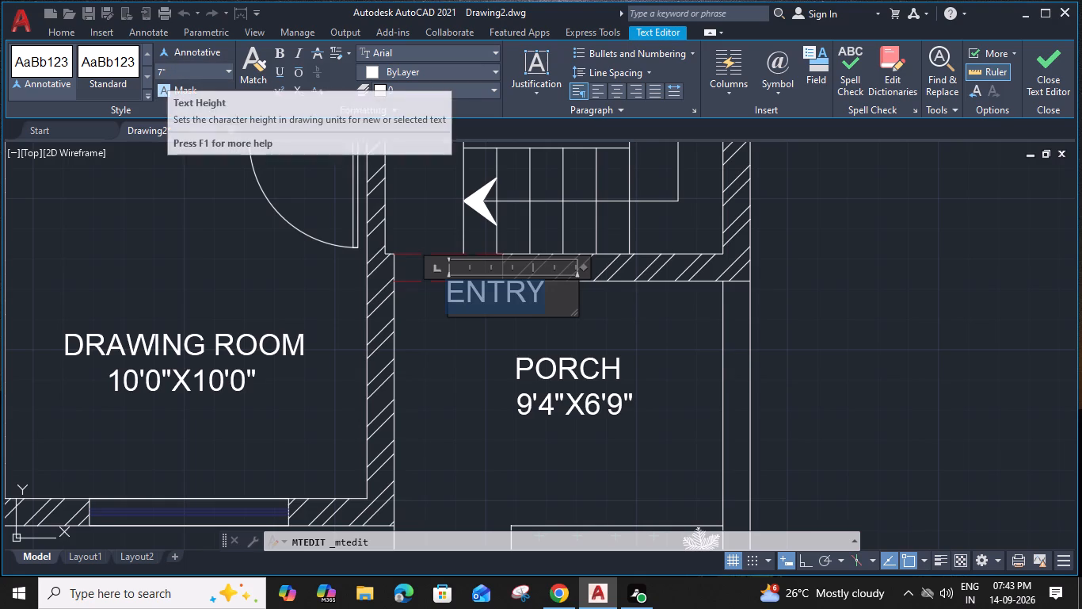
pyautogui.click(170, 73)
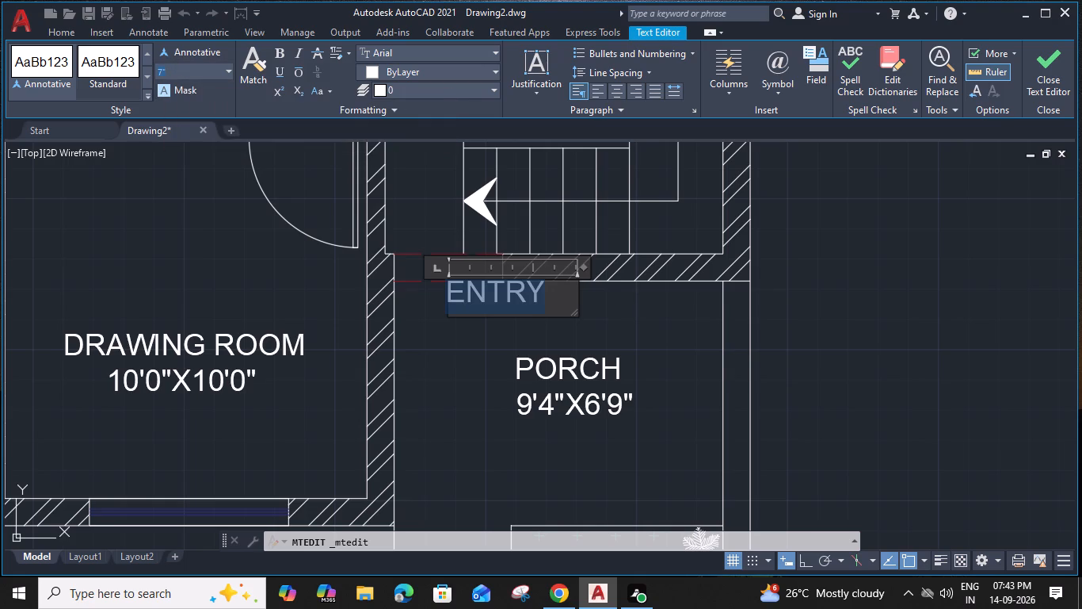
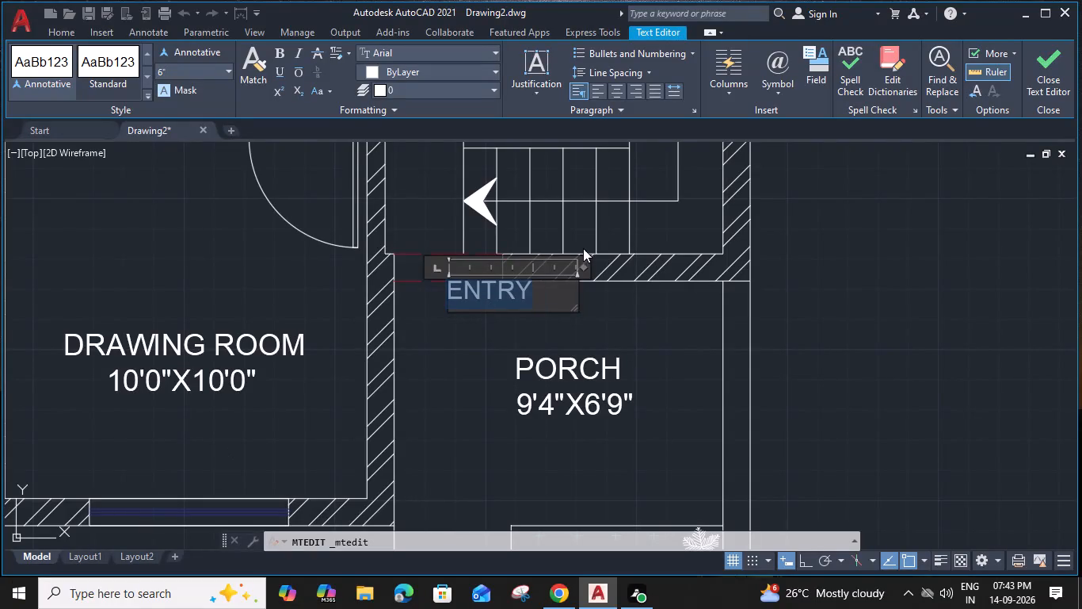
# Narrow the ENTRY label's text frame to fit the word and finish editing it.
pyautogui.moveTo(586, 264); pyautogui.dragTo(541, 266)
pyautogui.click(454, 320)
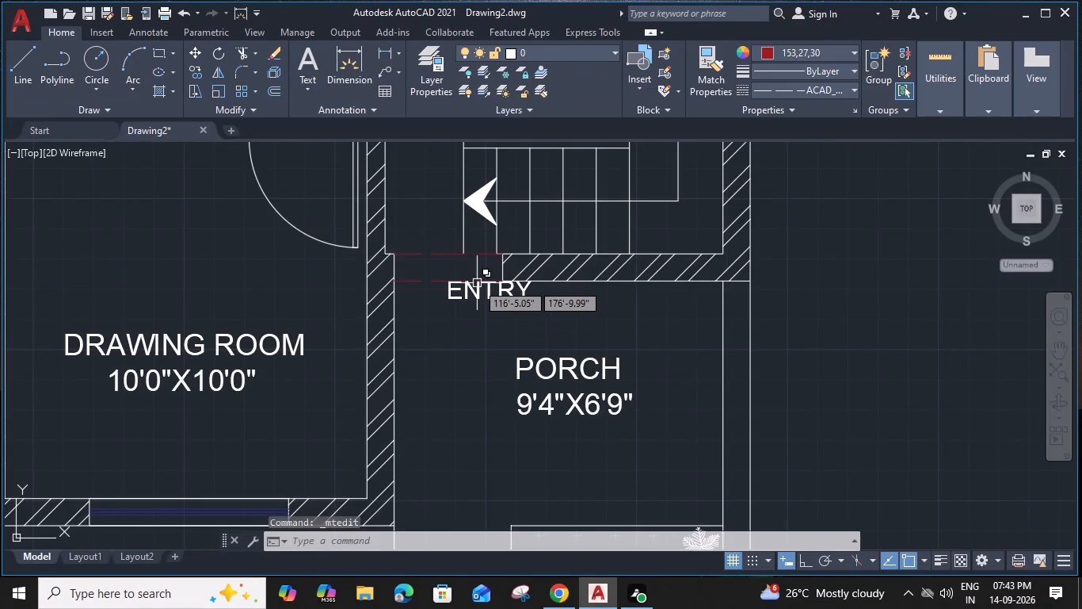
# Move the ENTRY label toward the drawing room wall so it sits centred below the entrance opening.
pyautogui.click(477, 285)
pyautogui.write('M')
pyautogui.press('space')
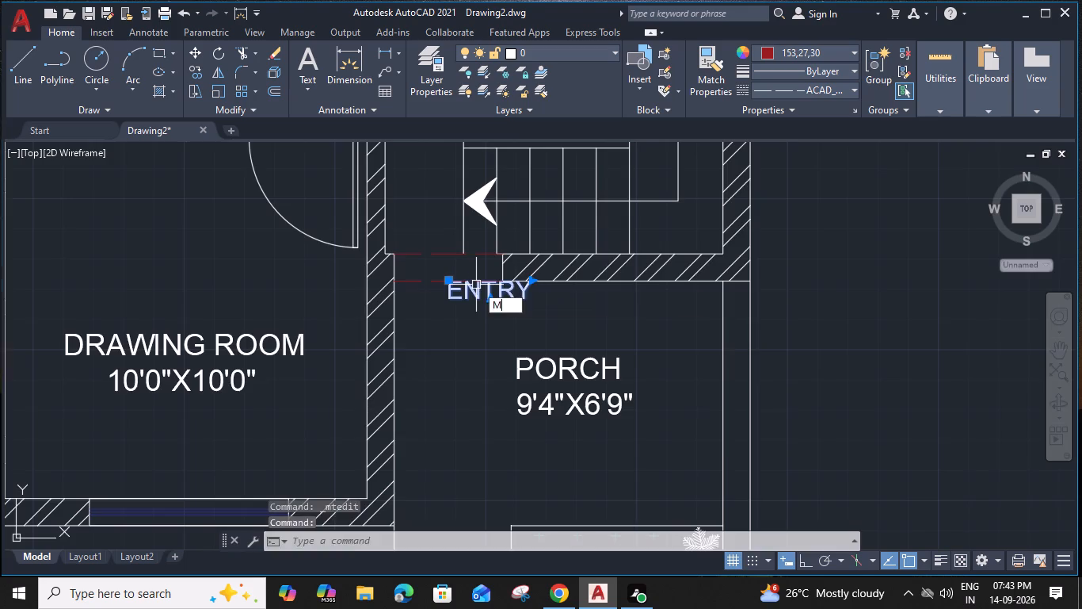
pyautogui.scroll(3, 476, 285)
pyautogui.click(408, 295)
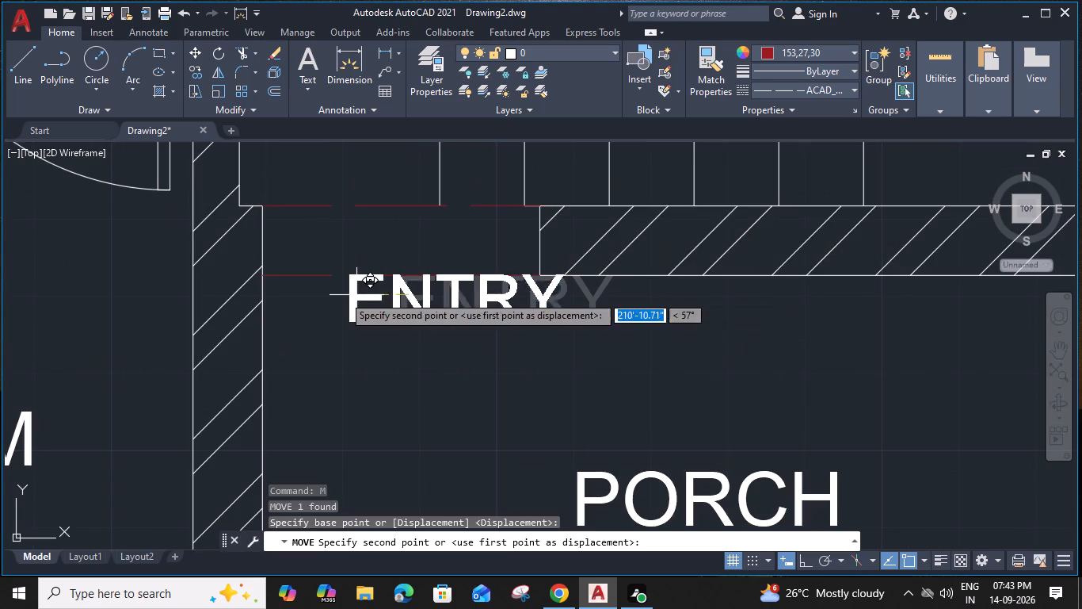
pyautogui.click(293, 297)
# Insert the Entertainment Center block from DesignCenter's Home - Space Planner blocks beside the porch planter.
pyautogui.scroll(-2, 532, 301)
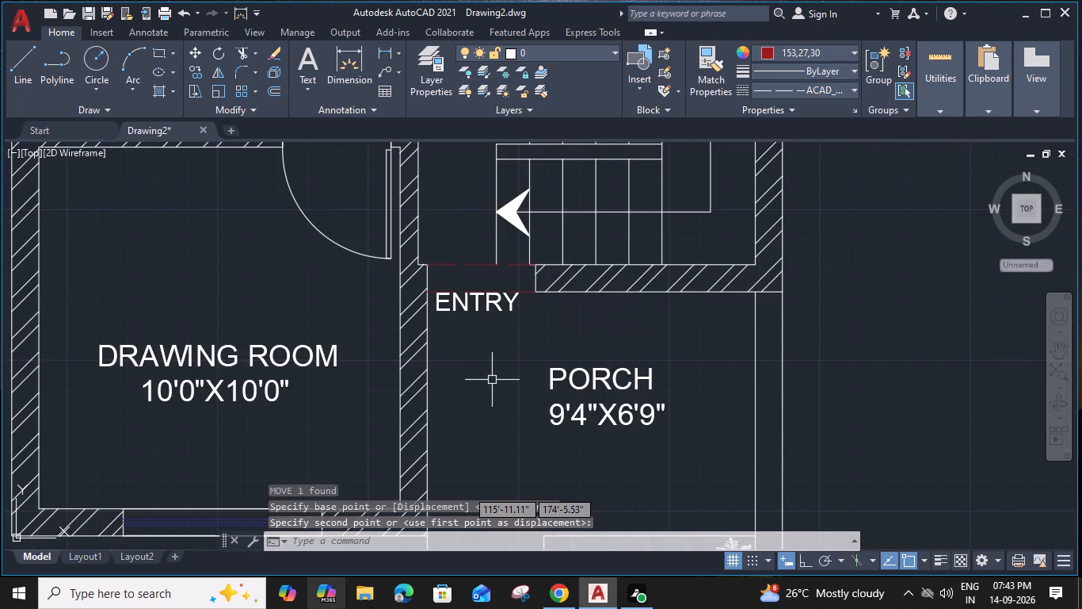
pyautogui.hotkey('ctrl', '2')
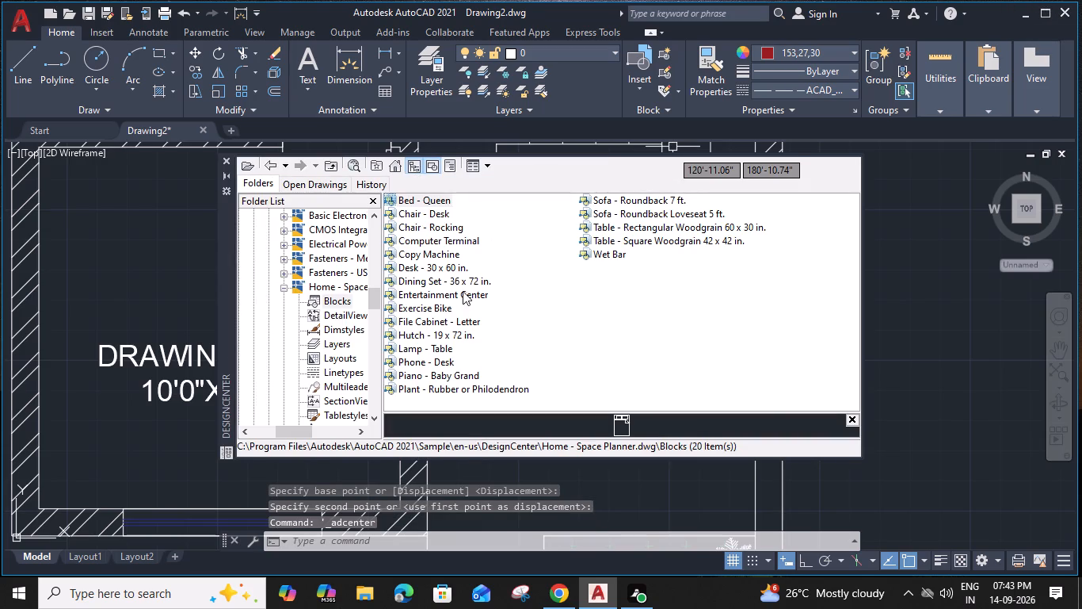
pyautogui.click(456, 295)
pyautogui.moveTo(453, 296); pyautogui.dragTo(718, 481)
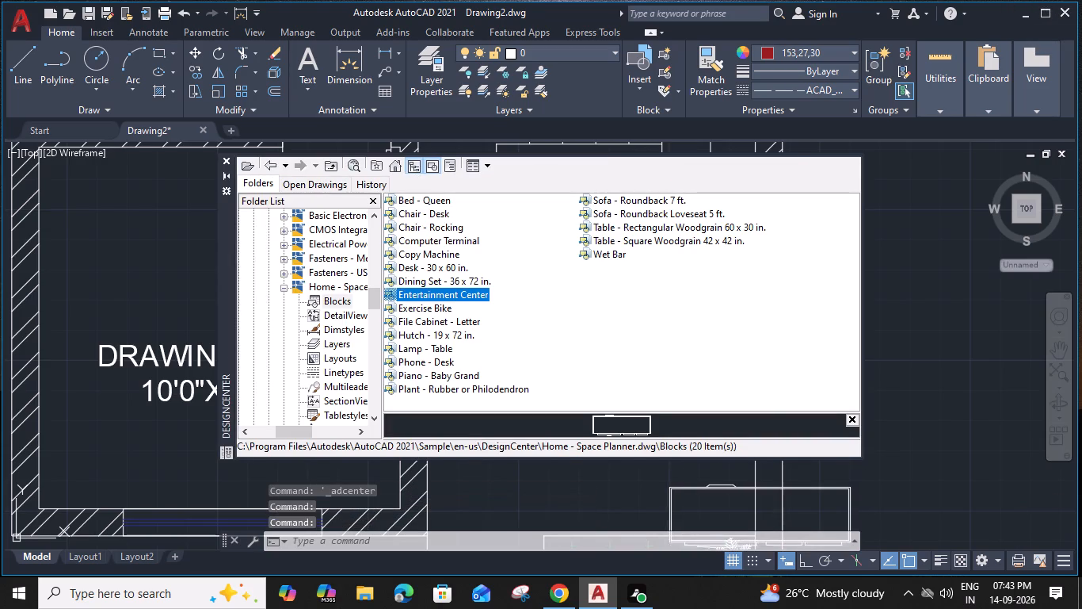
pyautogui.moveTo(718, 481); pyautogui.dragTo(694, 474)
pyautogui.scroll(-2, 709, 429)
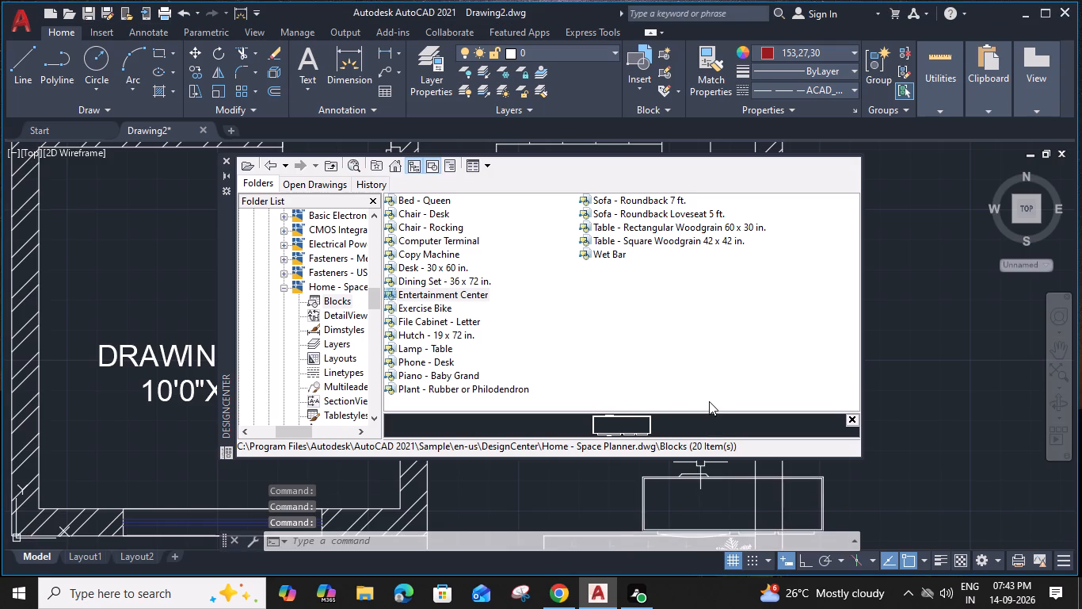
pyautogui.moveTo(709, 401); pyautogui.dragTo(731, 365, button='middle')
pyautogui.click(227, 161)
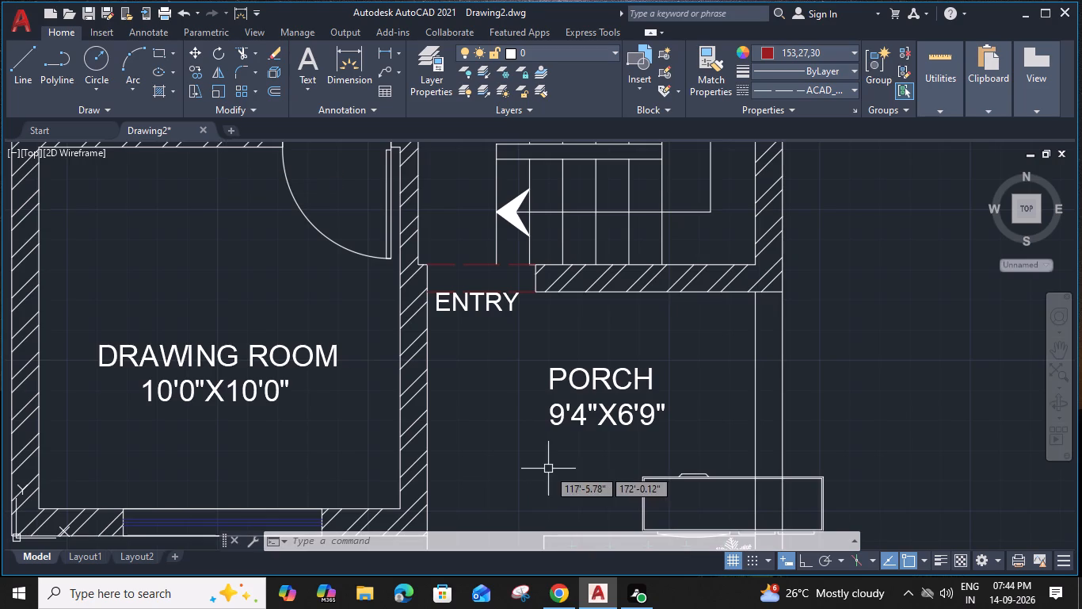
# Move the entertainment center into the drawing room, against the wall shared with the living/dining room.
pyautogui.click(719, 481)
pyautogui.write('M')
pyautogui.press('space')
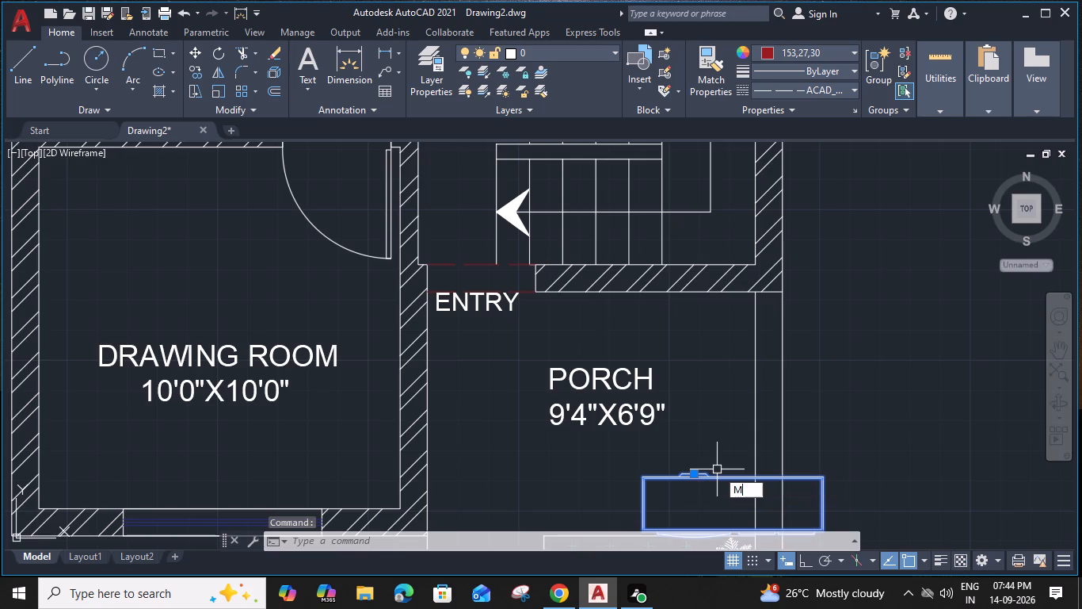
pyautogui.click(736, 475)
pyautogui.scroll(-1, 462, 431)
pyautogui.moveTo(462, 431); pyautogui.dragTo(540, 435, button='middle')
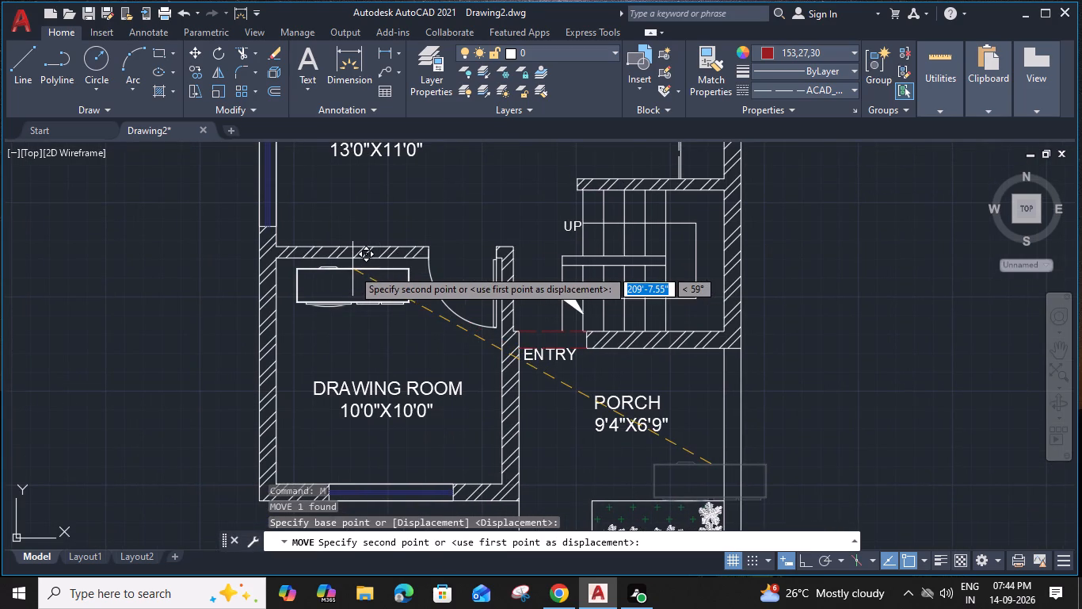
pyautogui.scroll(2, 350, 263)
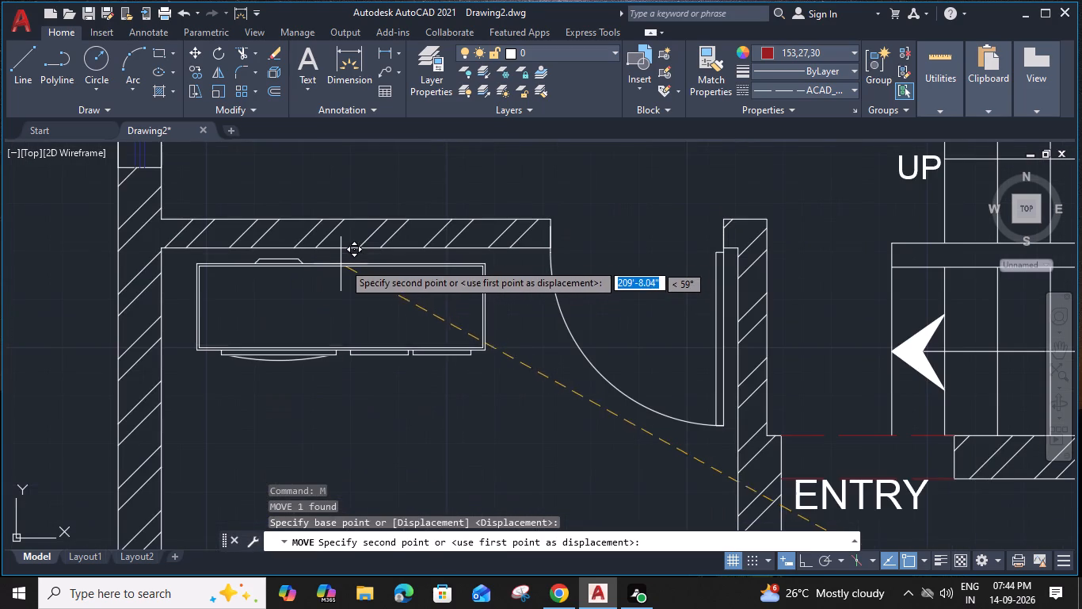
pyautogui.click(345, 257)
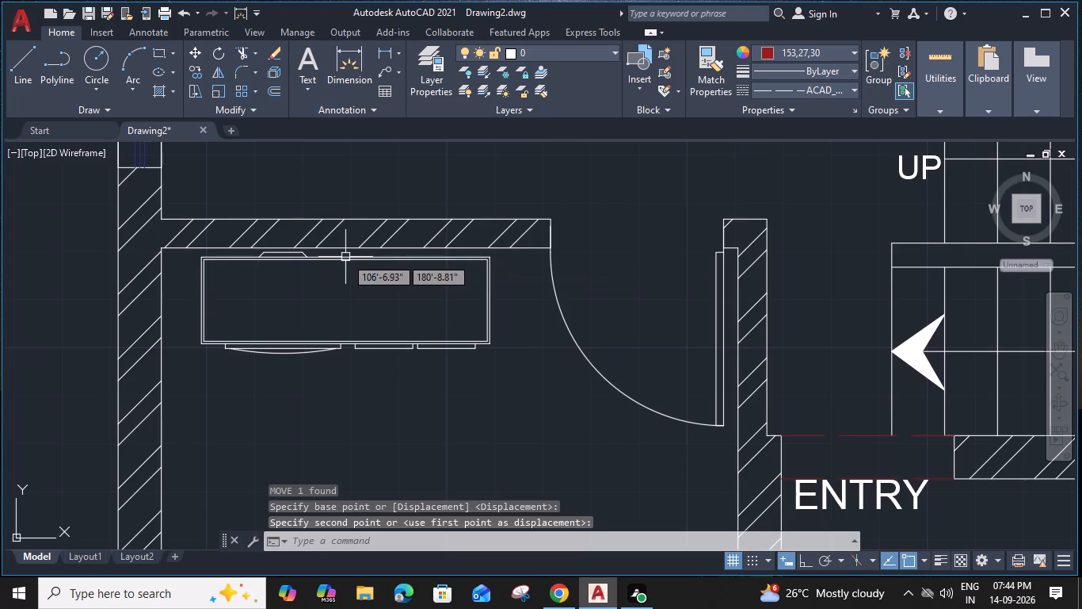
# Insert the Dining Set - 36 x 72 in. block from DesignCenter in the empty space below the porch.
pyautogui.scroll(-2, 360, 297)
pyautogui.moveTo(362, 308); pyautogui.dragTo(407, 265, button='middle')
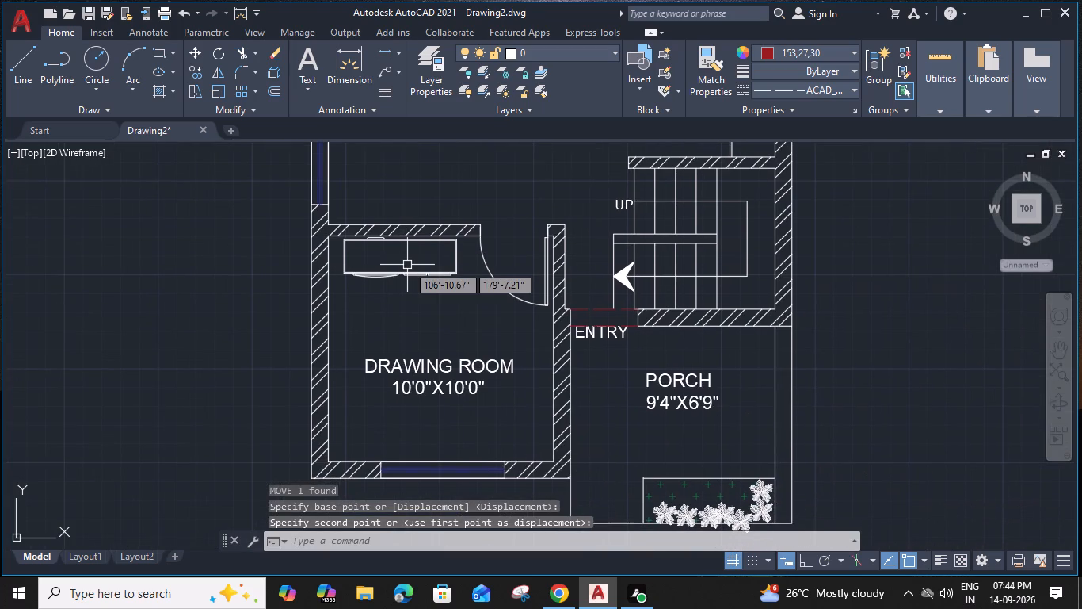
pyautogui.scroll(-2, 425, 316)
pyautogui.moveTo(425, 316); pyautogui.dragTo(429, 342, button='middle')
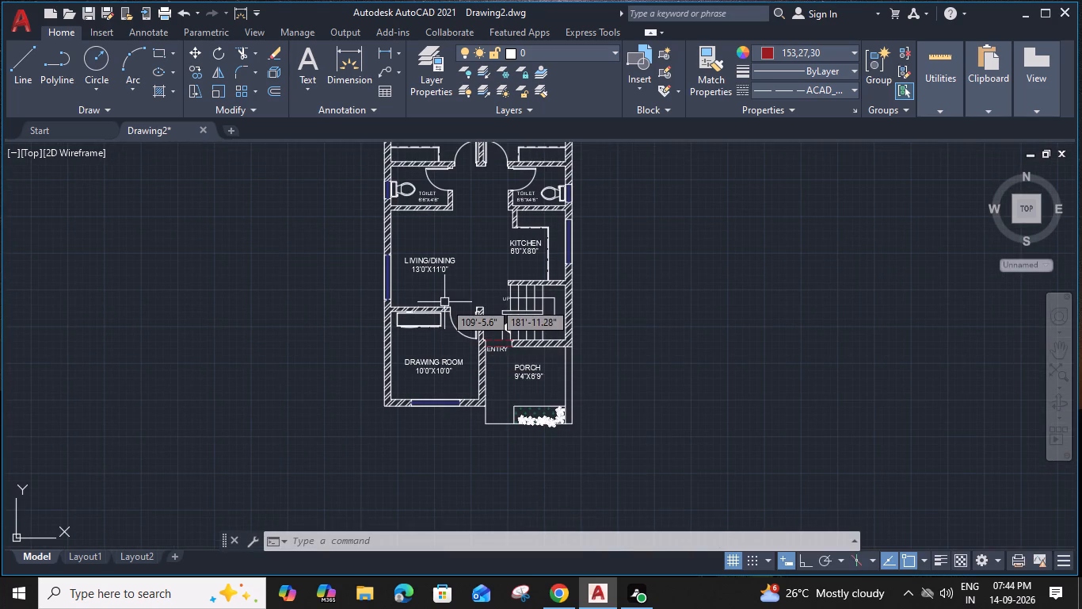
pyautogui.hotkey('ctrl', '2')
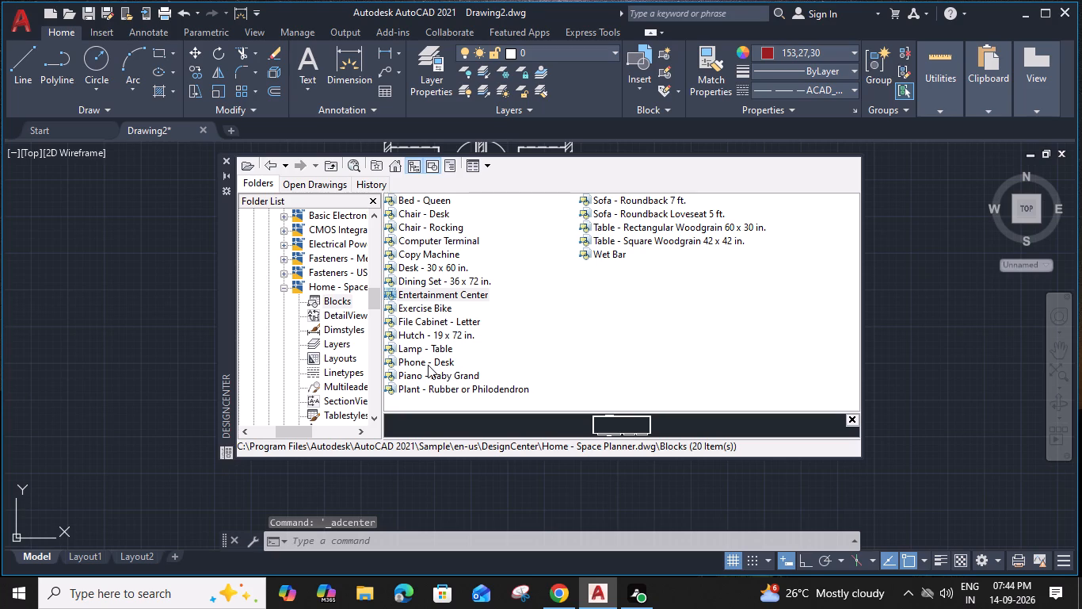
pyautogui.click(425, 280)
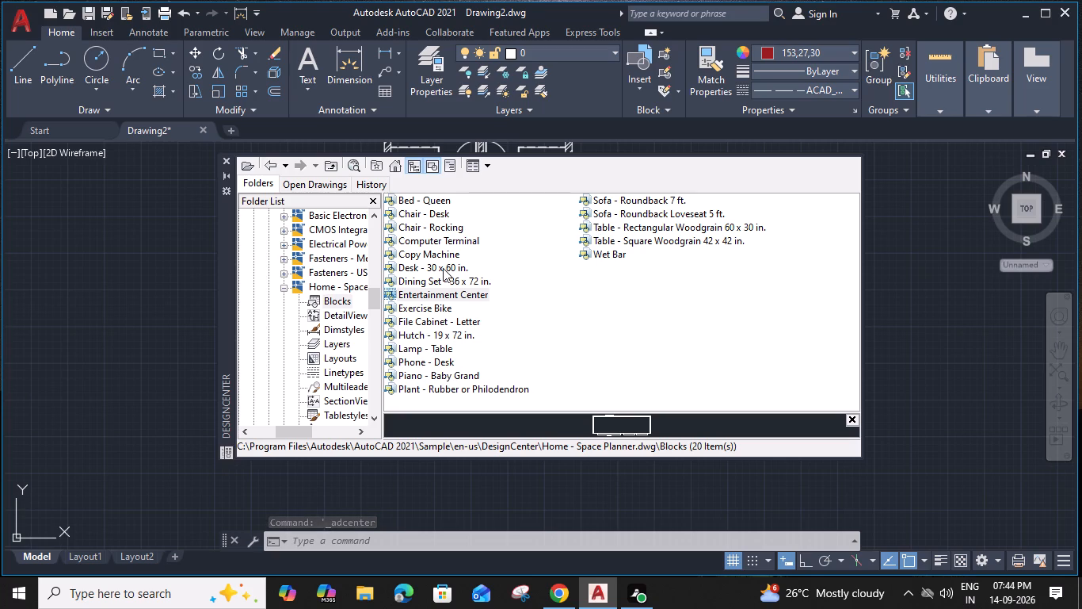
pyautogui.moveTo(432, 276); pyautogui.dragTo(496, 476)
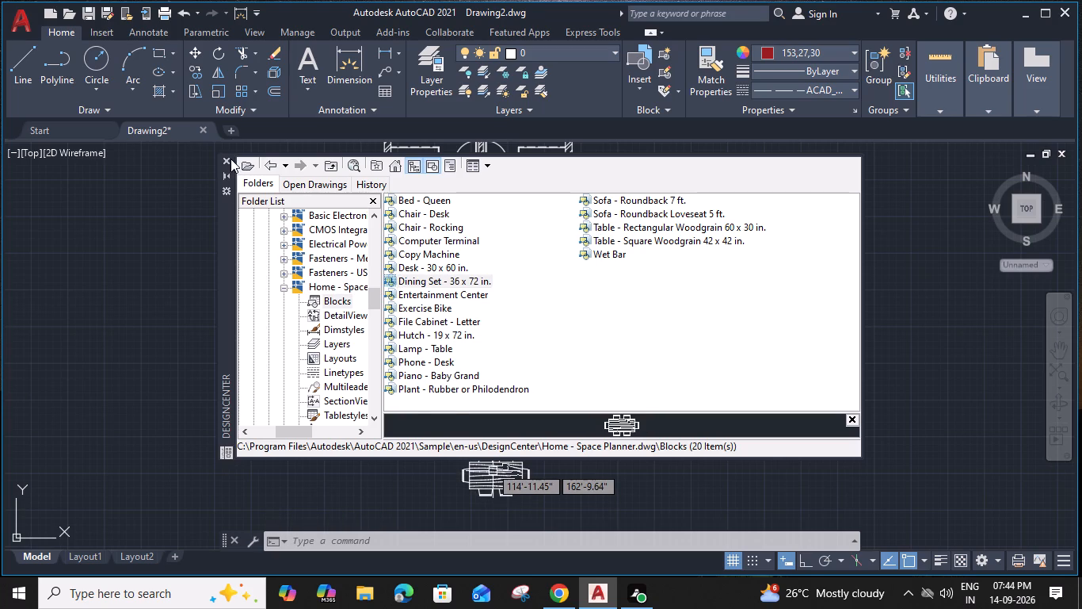
pyautogui.click(230, 159)
# Rotate the dining set about 90° around a corner of its tabletop so it stands lengthwise along the plan.
pyautogui.click(492, 459)
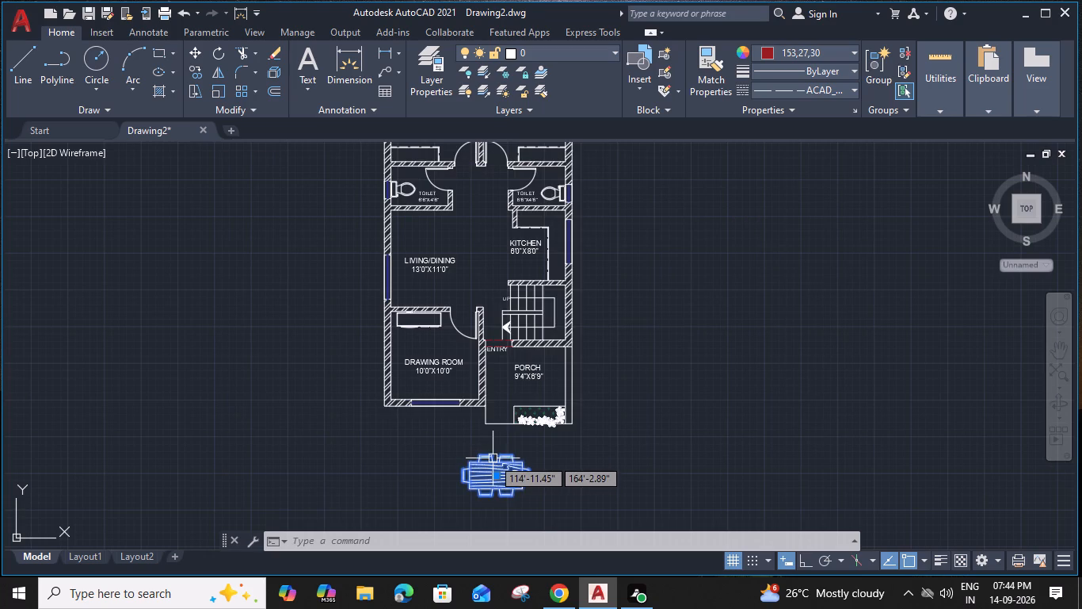
pyautogui.write('RO')
pyautogui.press('Return')
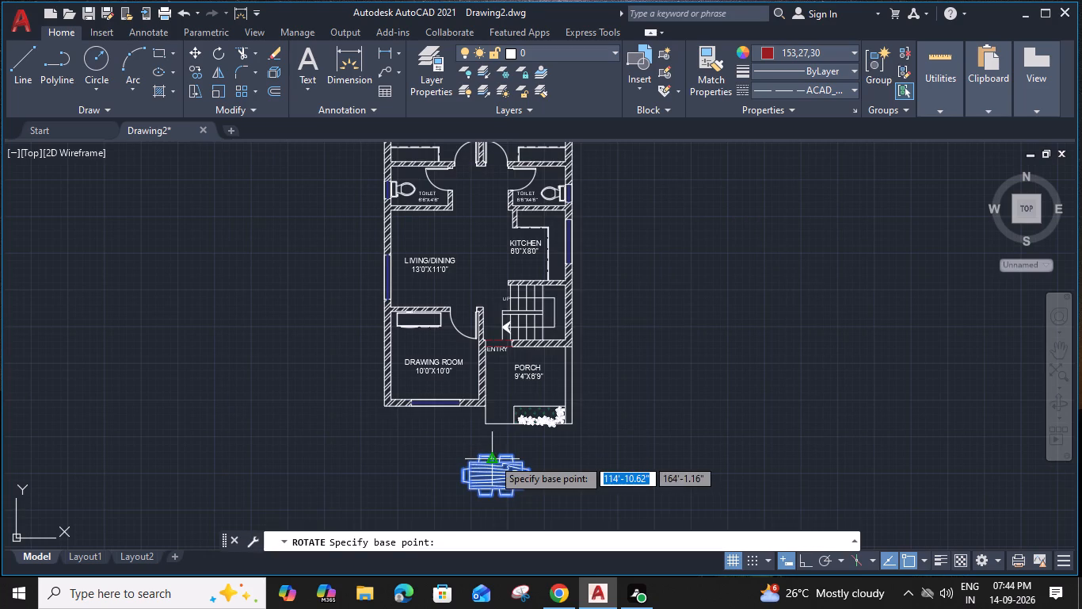
pyautogui.moveTo(493, 458); pyautogui.dragTo(493, 342, button='middle')
pyautogui.scroll(3, 492, 354)
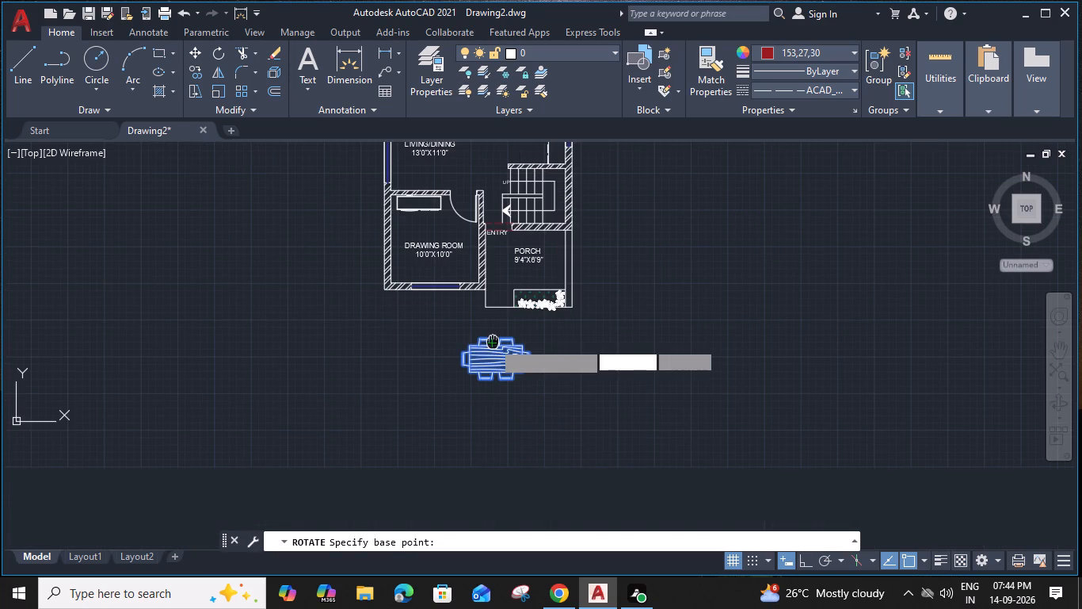
pyautogui.click(394, 433)
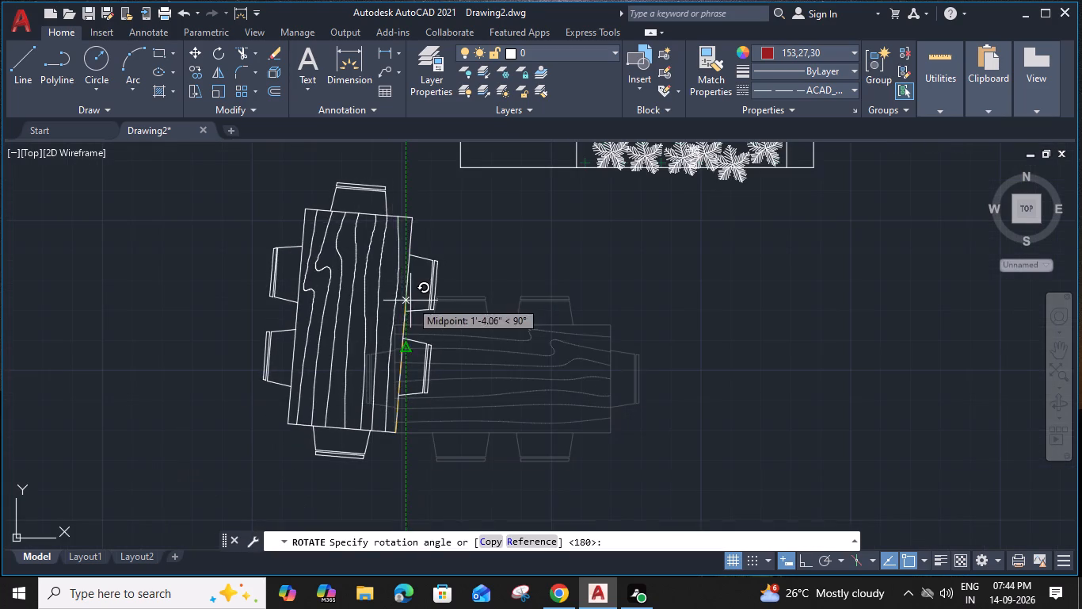
pyautogui.scroll(3, 393, 293)
pyautogui.click(393, 293)
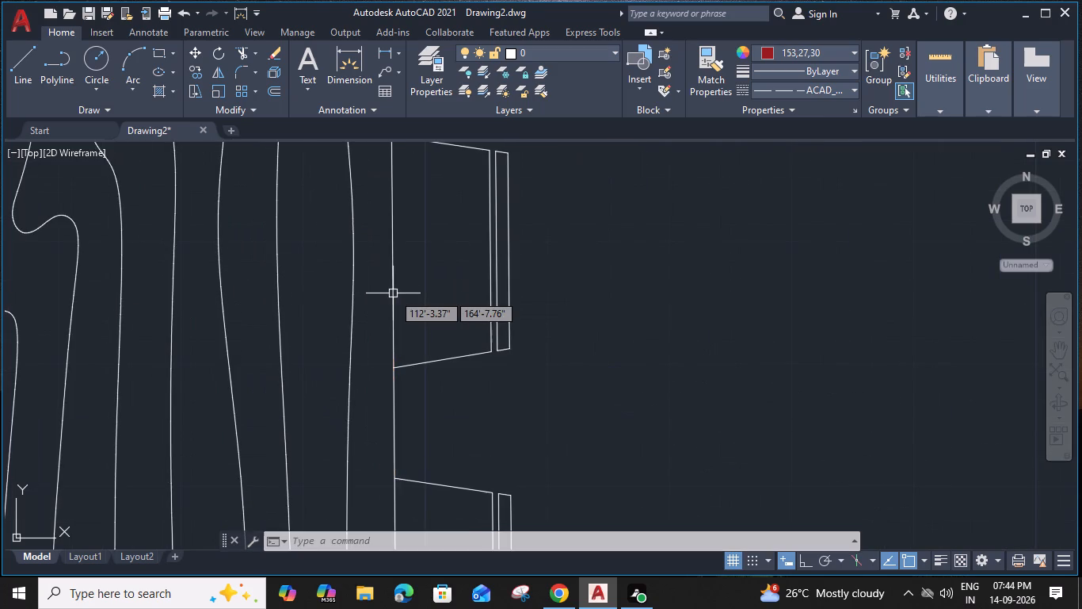
# Move the rotated dining set into the house, between the LIVING/DINING label and the kitchen.
pyautogui.scroll(-4, 393, 293)
pyautogui.click(413, 255)
pyautogui.click(328, 331)
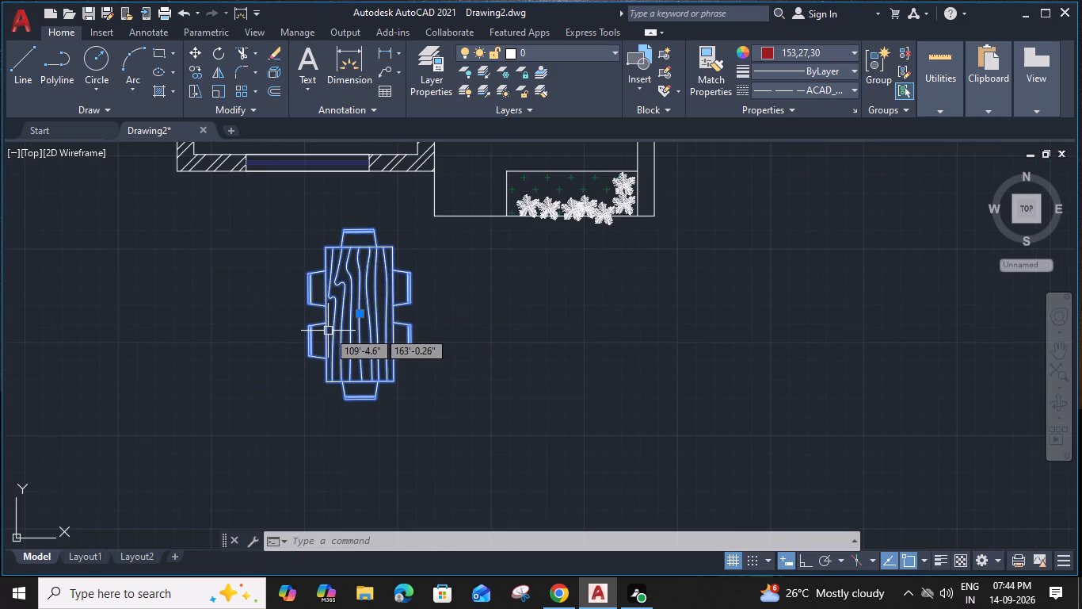
pyautogui.write('M')
pyautogui.press('space')
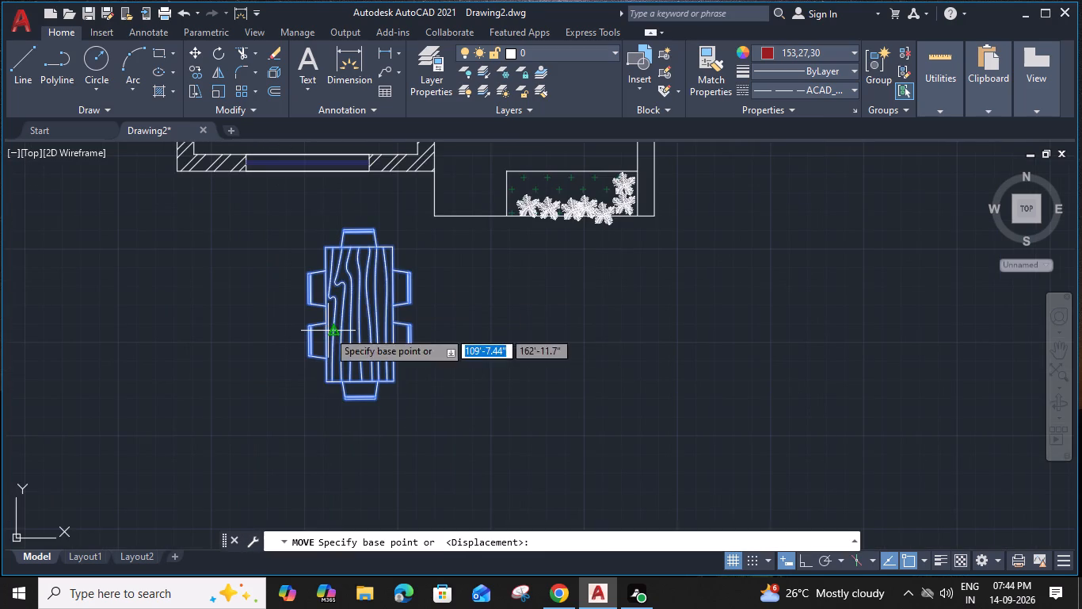
pyautogui.moveTo(333, 296); pyautogui.dragTo(375, 344, button='middle')
pyautogui.click(402, 278)
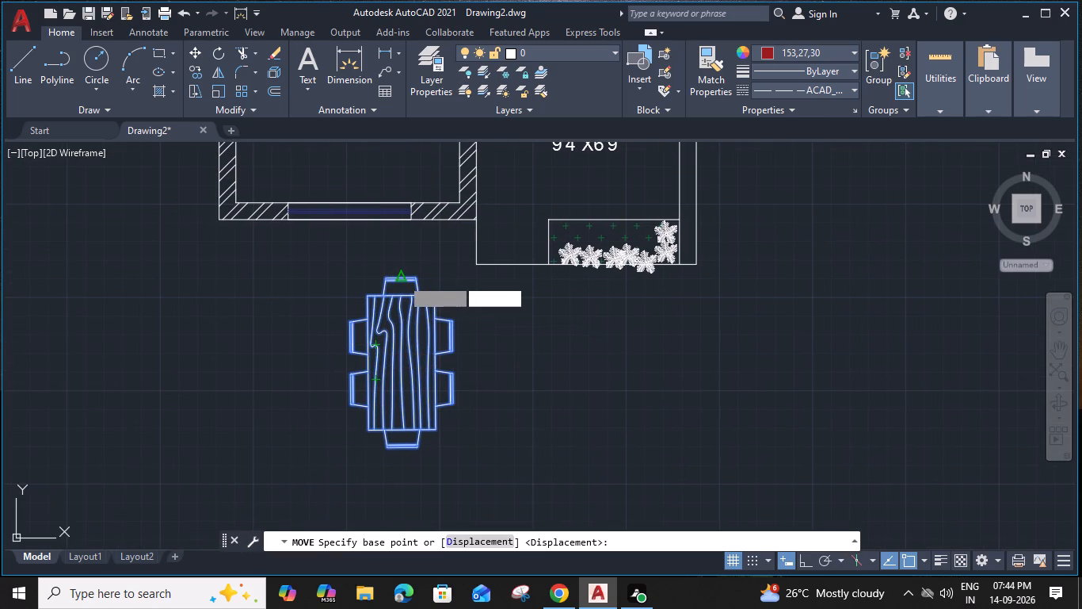
pyautogui.scroll(-2, 416, 256)
pyautogui.moveTo(417, 259); pyautogui.dragTo(427, 470, button='middle')
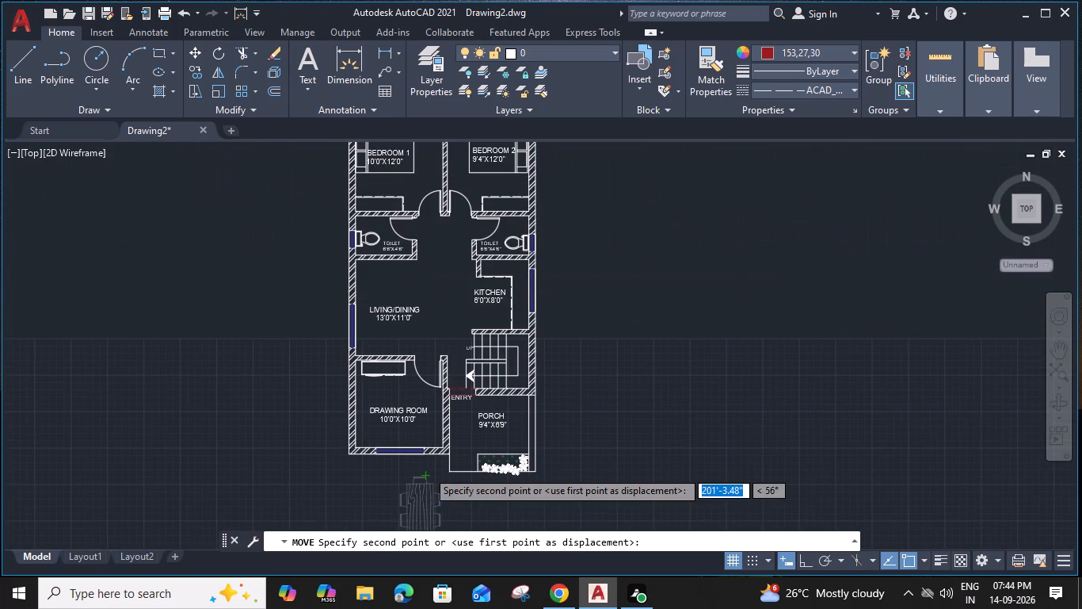
pyautogui.click(443, 264)
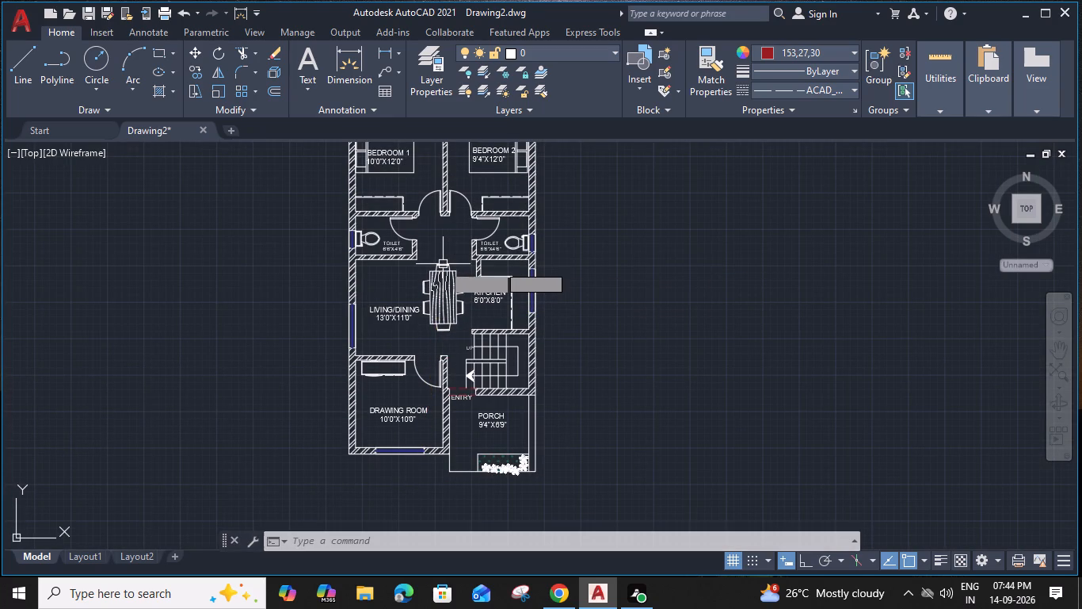
# Scale the dining set down by a factor of about 0.67 from its upper end chair.
pyautogui.click(443, 264)
pyautogui.write('SC')
pyautogui.press('space')
pyautogui.scroll(2, 448, 276)
pyautogui.click(440, 261)
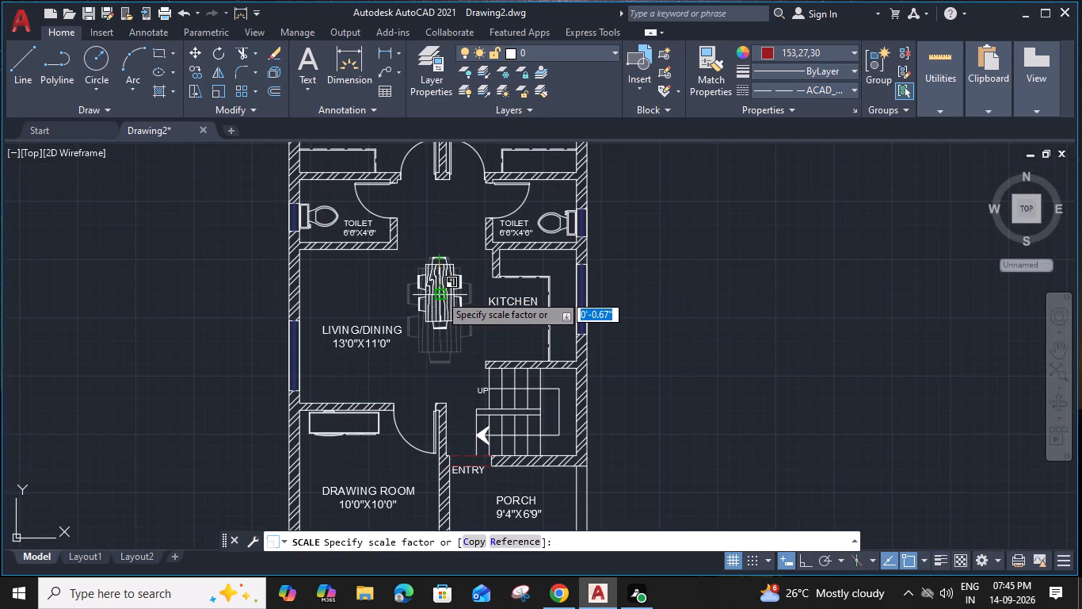
pyautogui.click(440, 294)
# Move the scaled dining set slightly down, away from the toilets and beside the kitchen entrance.
pyautogui.click(440, 289)
pyautogui.write('M')
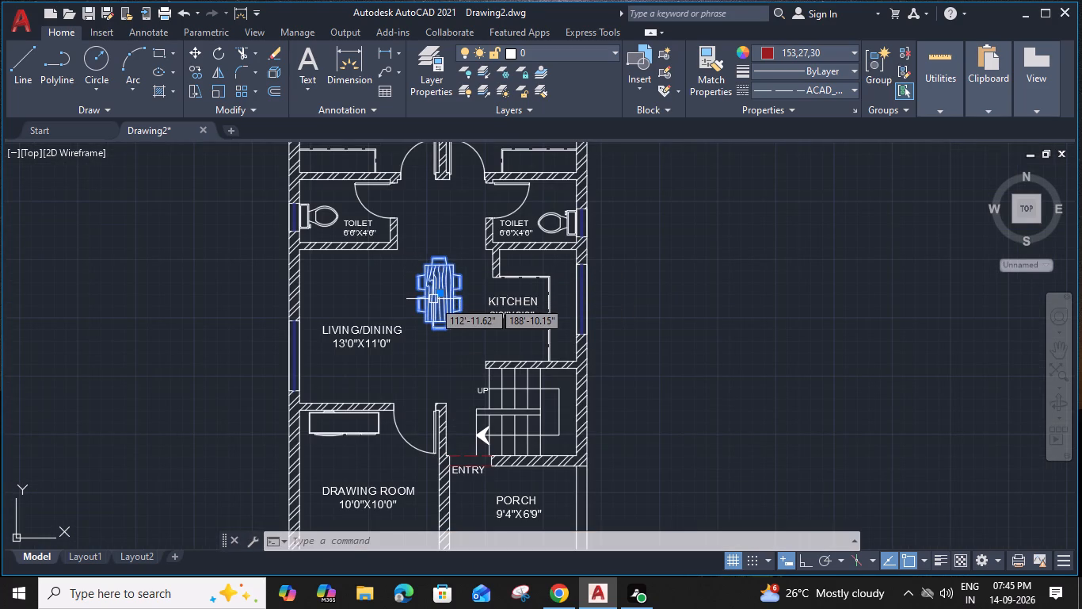
pyautogui.press('space')
pyautogui.scroll(1, 448, 319)
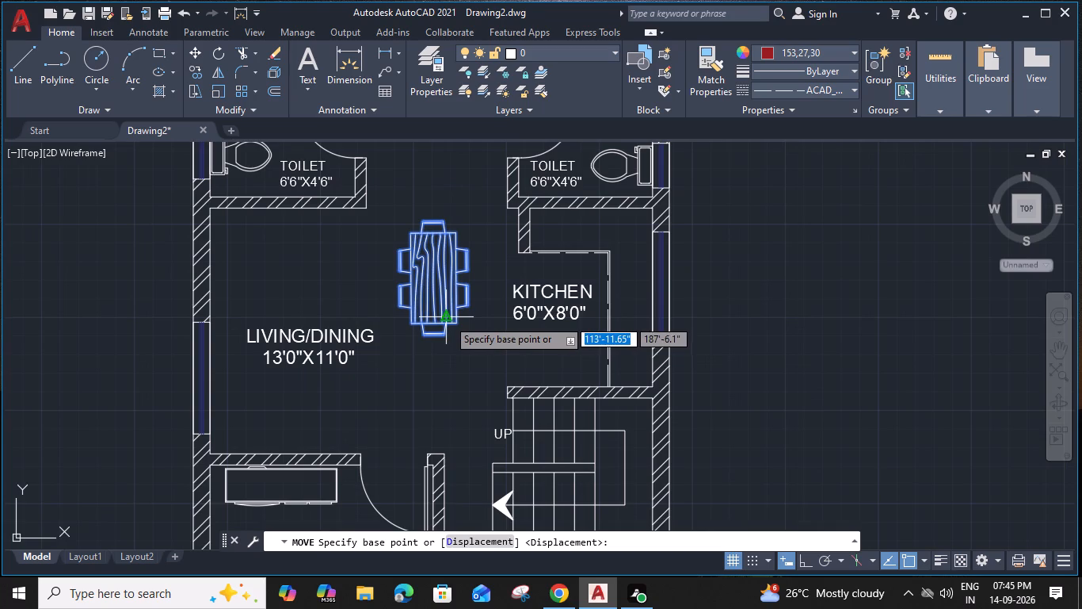
pyautogui.scroll(2, 433, 323)
pyautogui.click(433, 323)
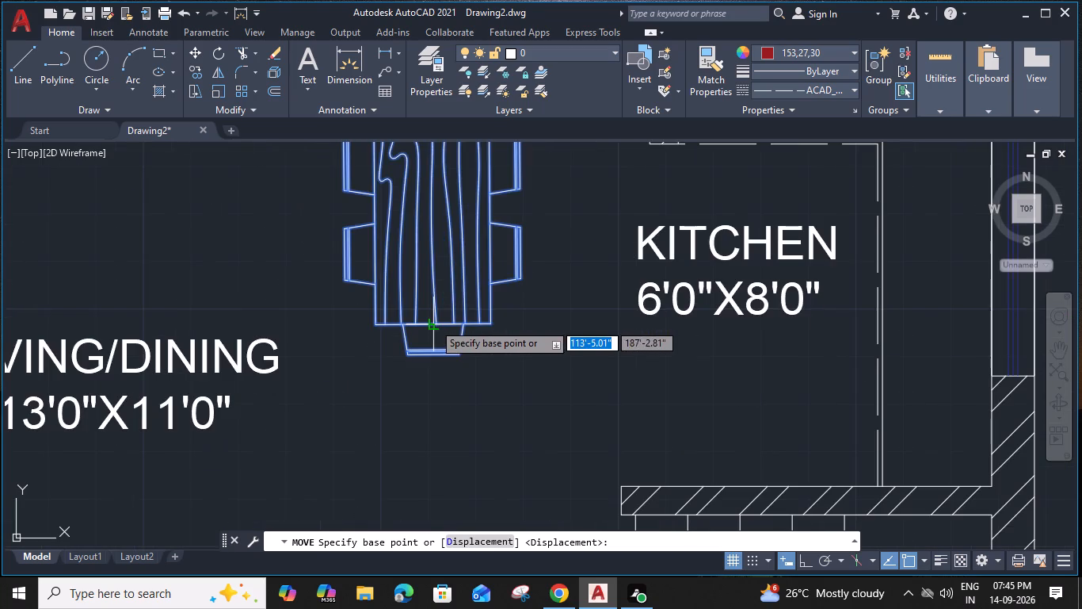
pyautogui.click(434, 367)
# Move the dining set a short distance towards the KITCHEN label, using the middle of the tabletop's long edge as base point.
pyautogui.scroll(-2, 437, 327)
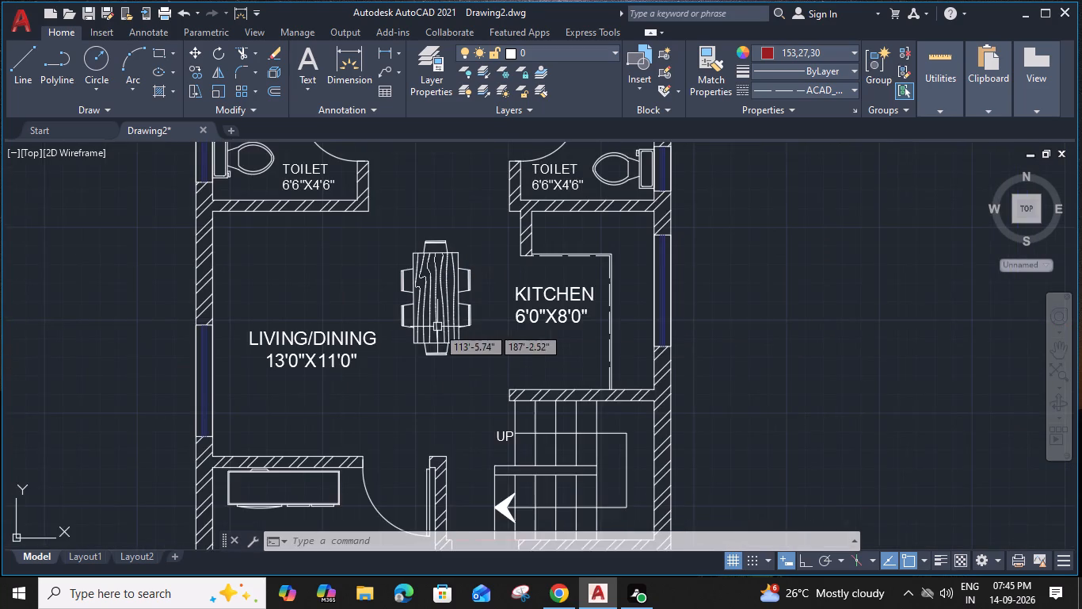
pyautogui.moveTo(437, 327); pyautogui.dragTo(434, 352, button='middle')
pyautogui.click(443, 327)
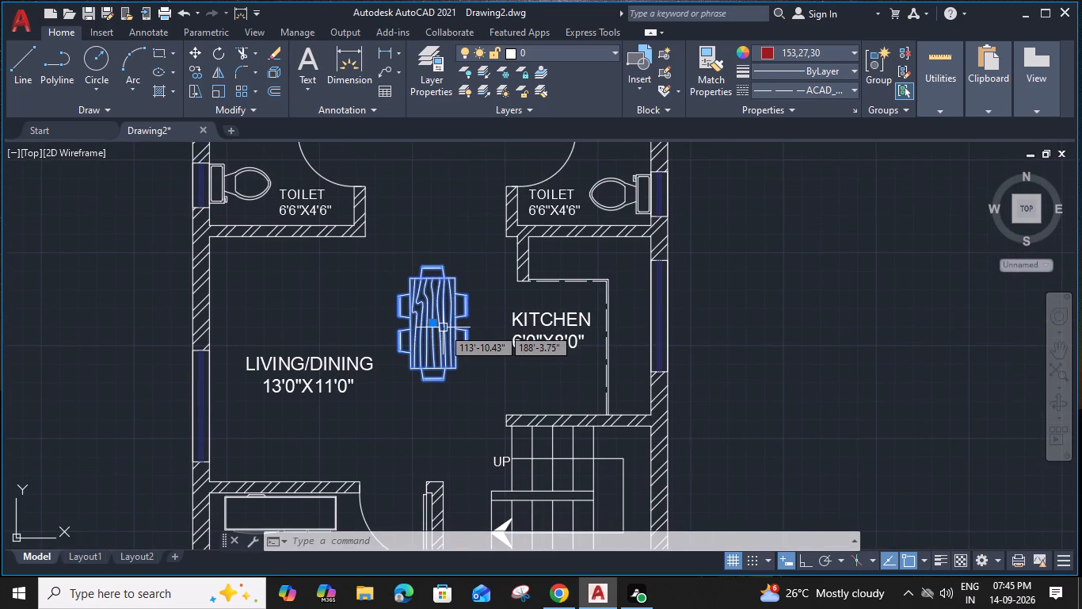
pyautogui.write('M')
pyautogui.press('space')
pyautogui.scroll(1, 444, 327)
pyautogui.click(461, 321)
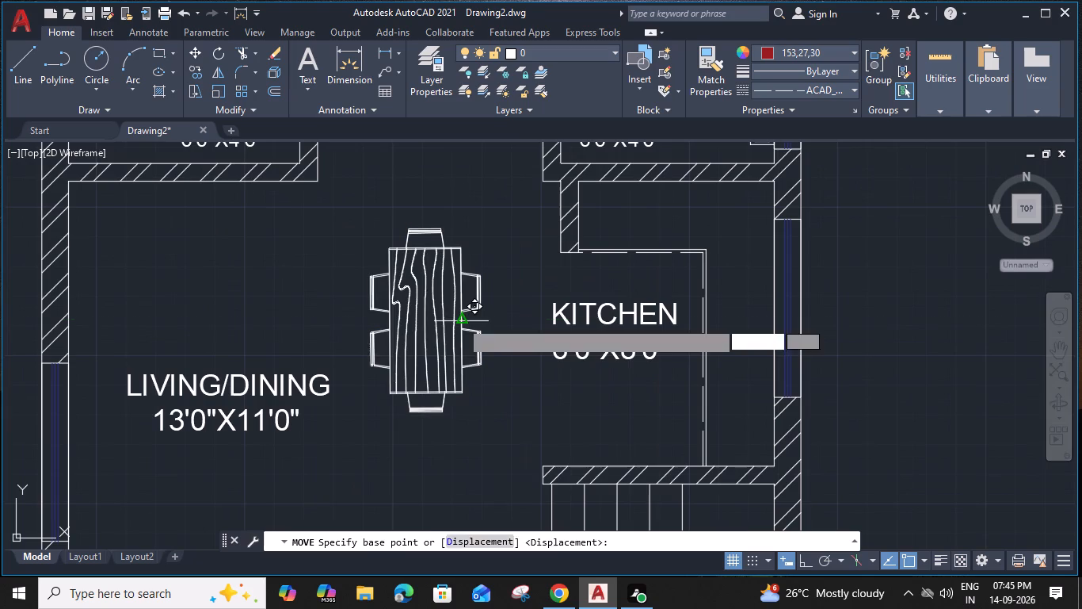
pyautogui.click(486, 328)
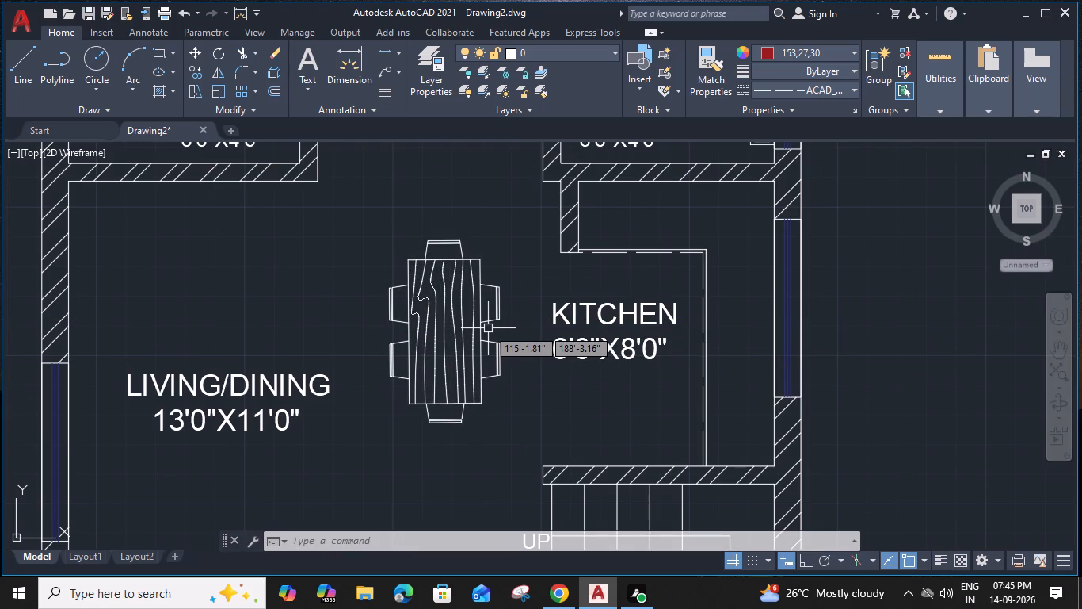
# Shift the dining set slightly further towards the kitchen and down the plan, leaving more clear space beside the LIVING/DINING label.
pyautogui.scroll(-1, 488, 328)
pyautogui.moveTo(489, 328); pyautogui.dragTo(528, 310, button='middle')
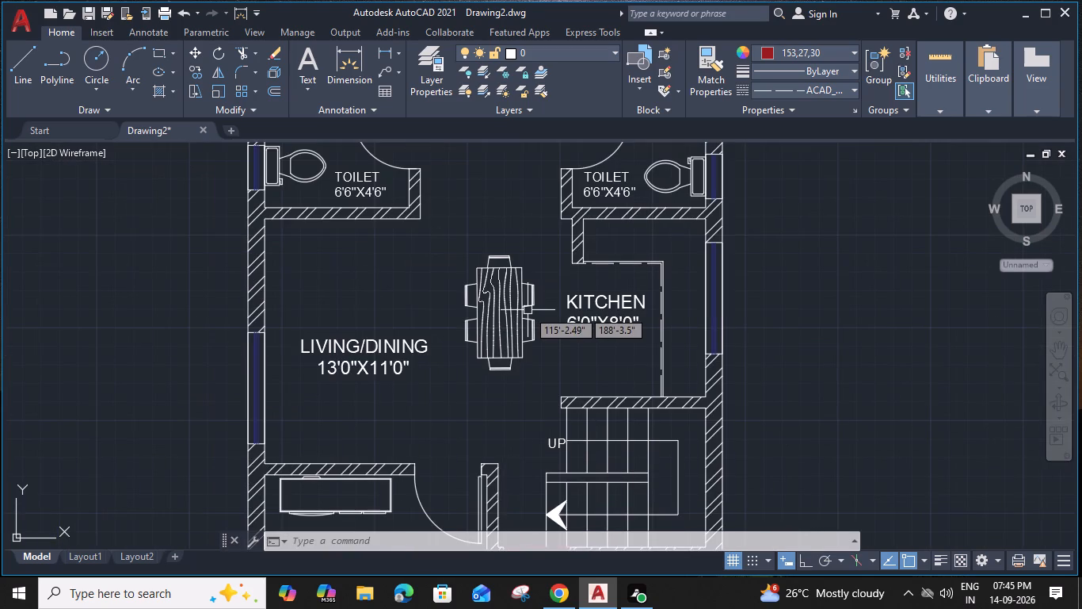
pyautogui.scroll(-1, 352, 330)
pyautogui.moveTo(352, 330); pyautogui.dragTo(389, 298, button='middle')
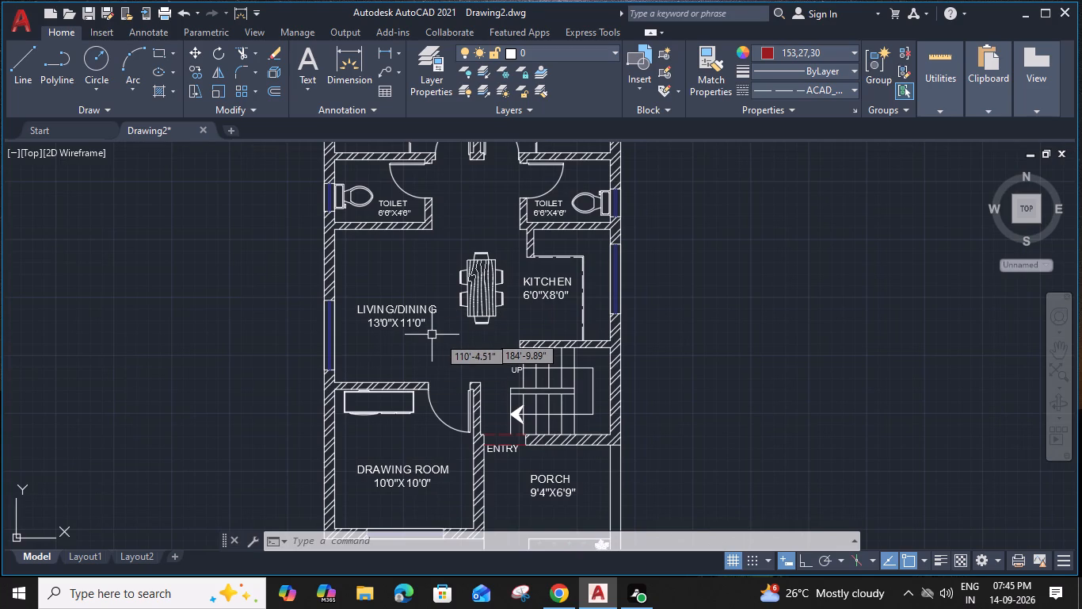
pyautogui.scroll(2, 491, 277)
pyautogui.click(498, 285)
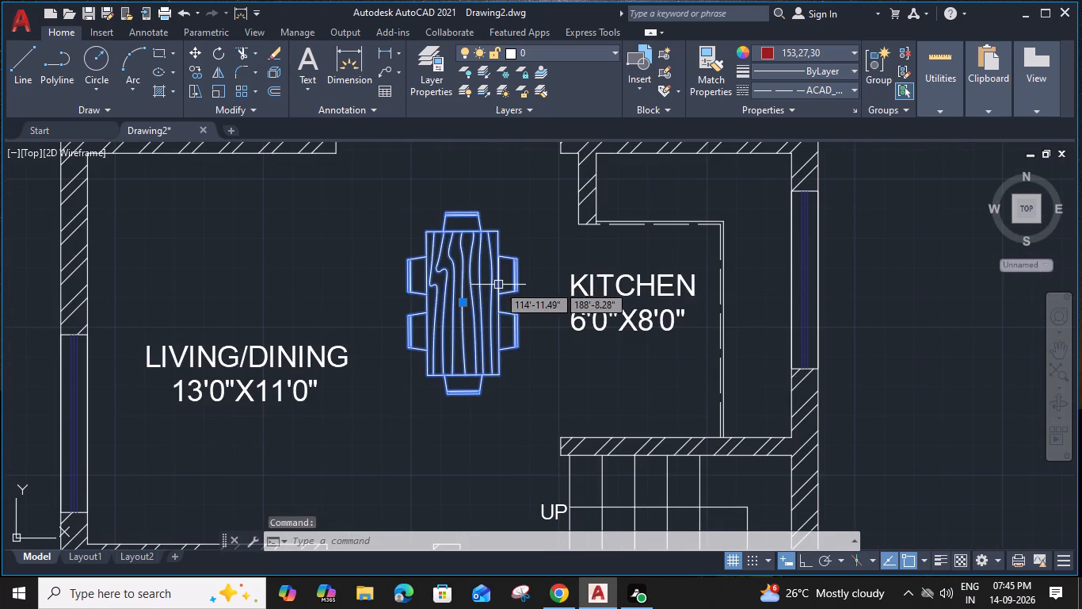
pyautogui.write('M')
pyautogui.press('space')
pyautogui.click(495, 304)
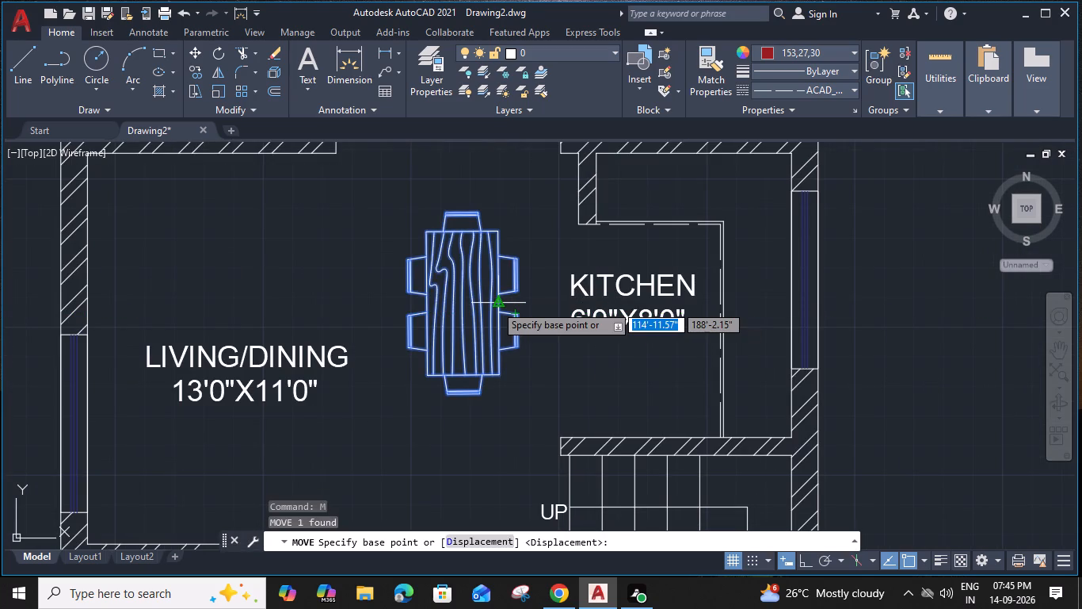
pyautogui.click(524, 317)
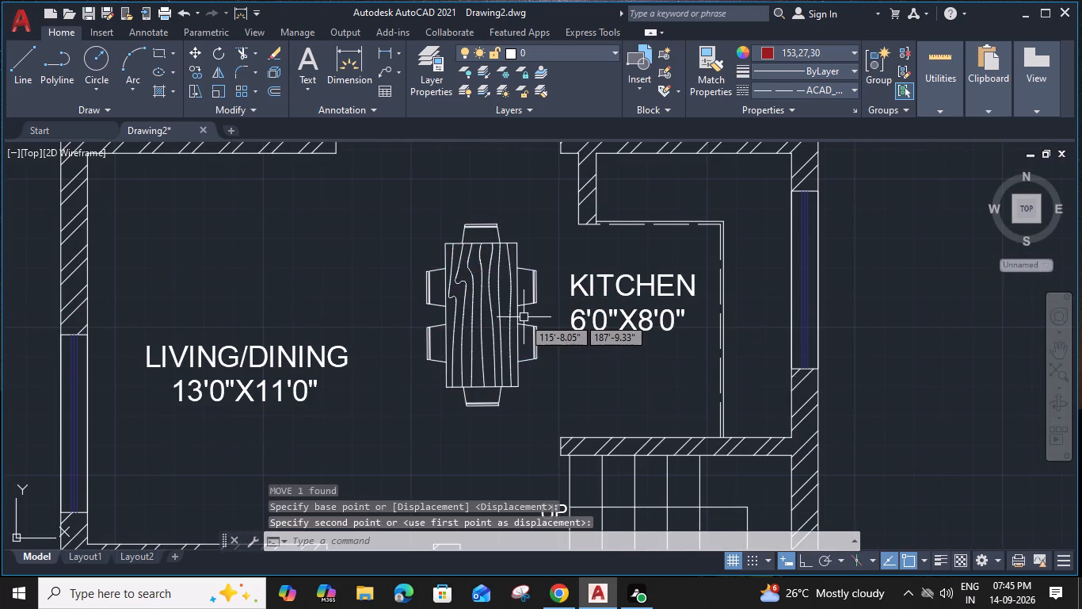
# Insert the Sofa - Roundback Loveseat 5 ft. and Sofa - Roundback 7 ft. blocks outside the house beside the LIVING/DINING window wall.
pyautogui.scroll(-1, 523, 317)
pyautogui.moveTo(501, 316); pyautogui.dragTo(536, 307, button='middle')
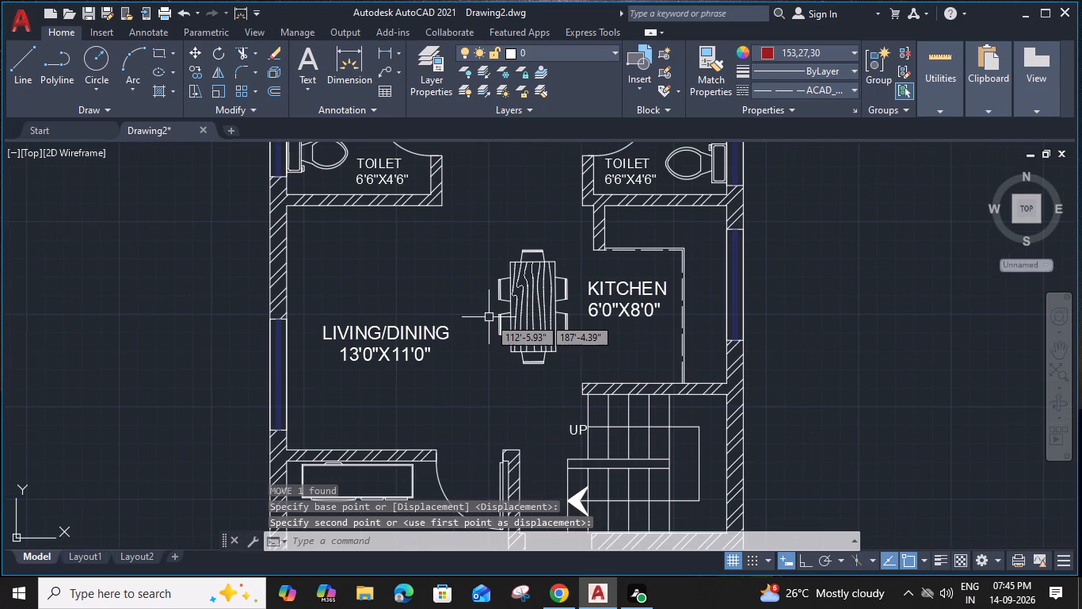
pyautogui.hotkey('ctrl', '2')
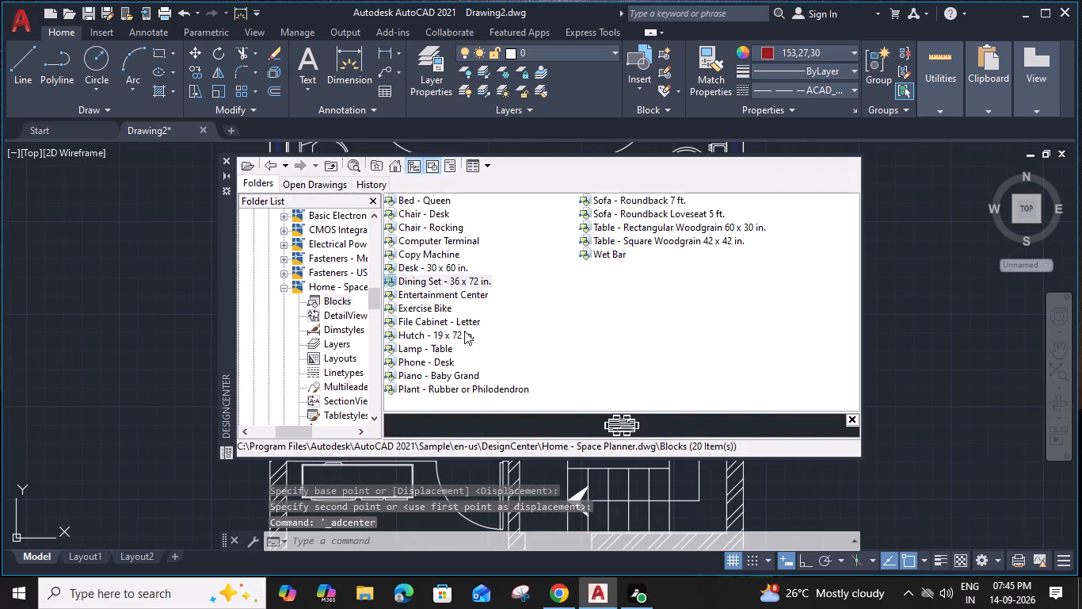
pyautogui.click(635, 210)
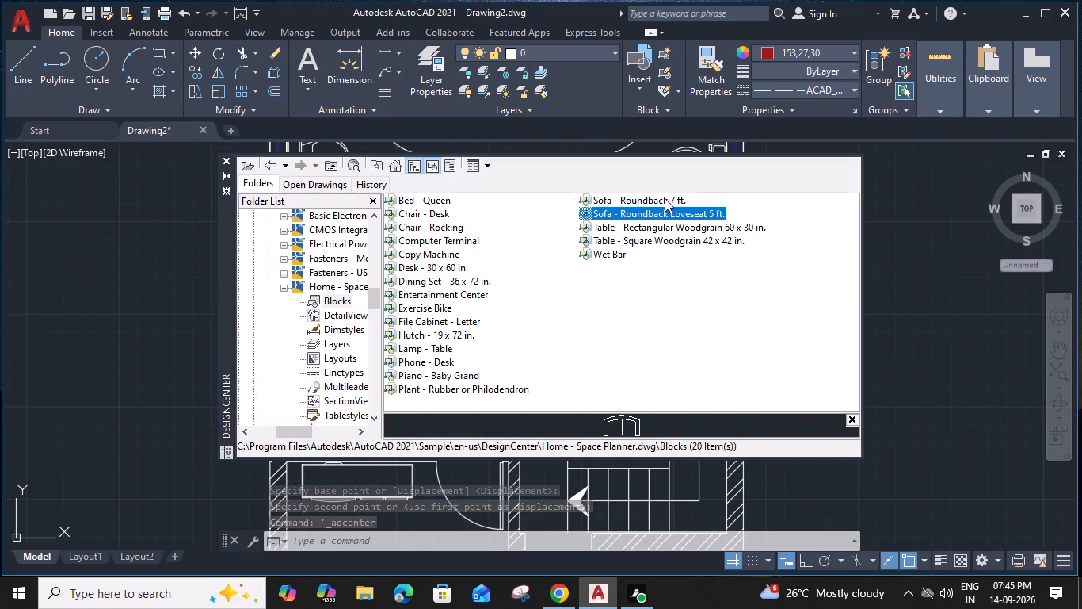
pyautogui.moveTo(675, 208); pyautogui.dragTo(171, 324)
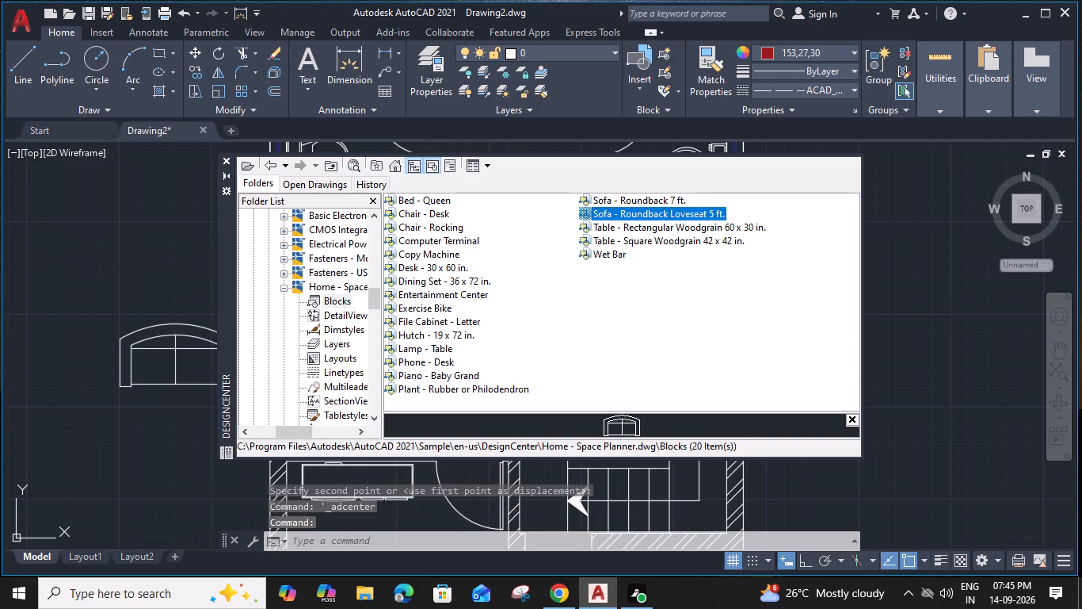
pyautogui.moveTo(171, 324); pyautogui.dragTo(162, 320)
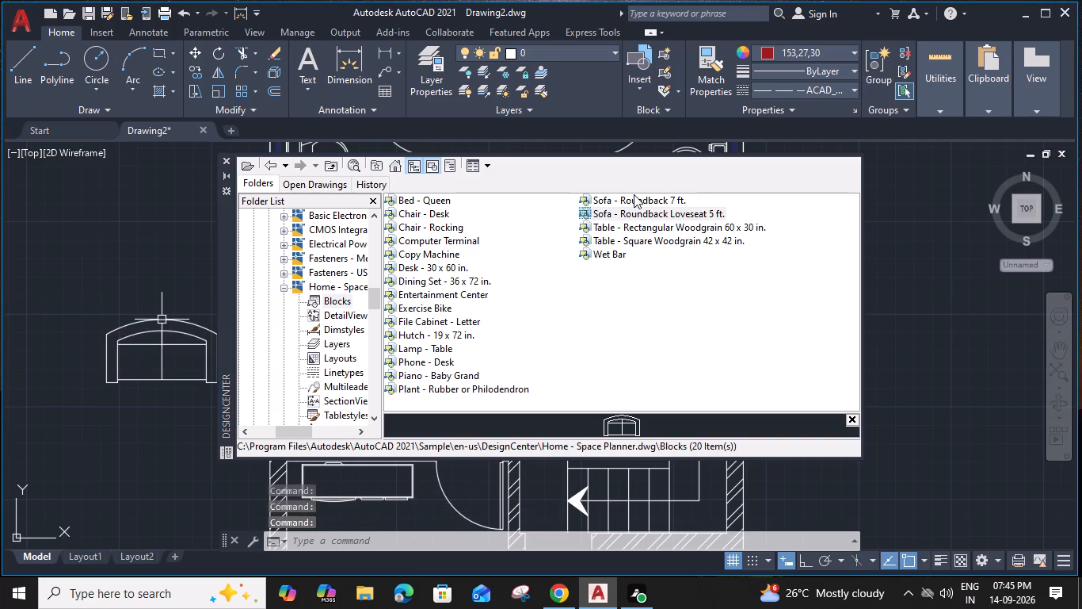
pyautogui.moveTo(634, 197); pyautogui.dragTo(140, 422)
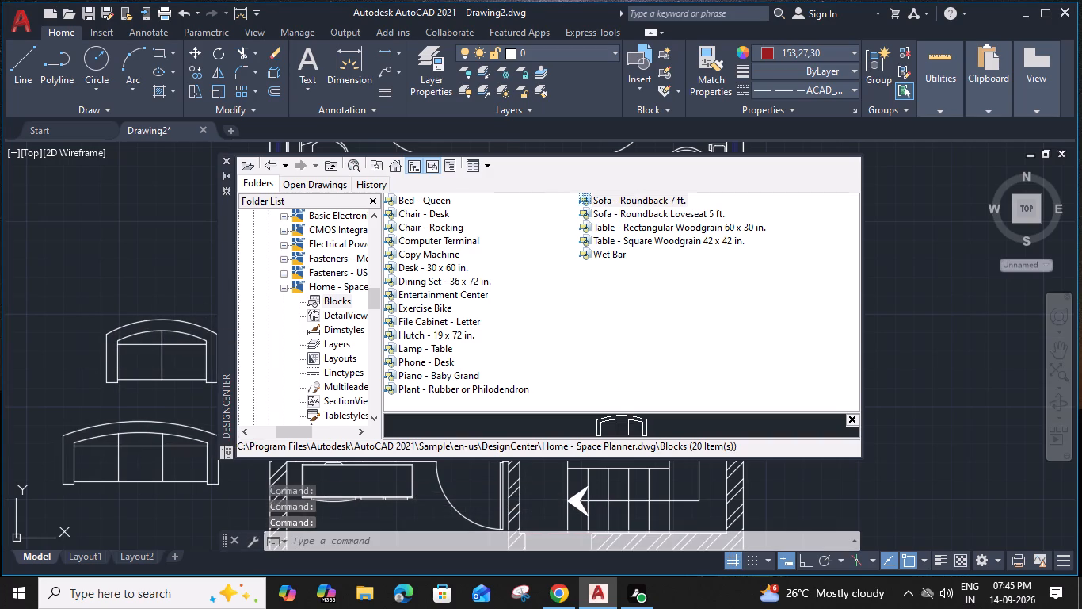
pyautogui.click(219, 160)
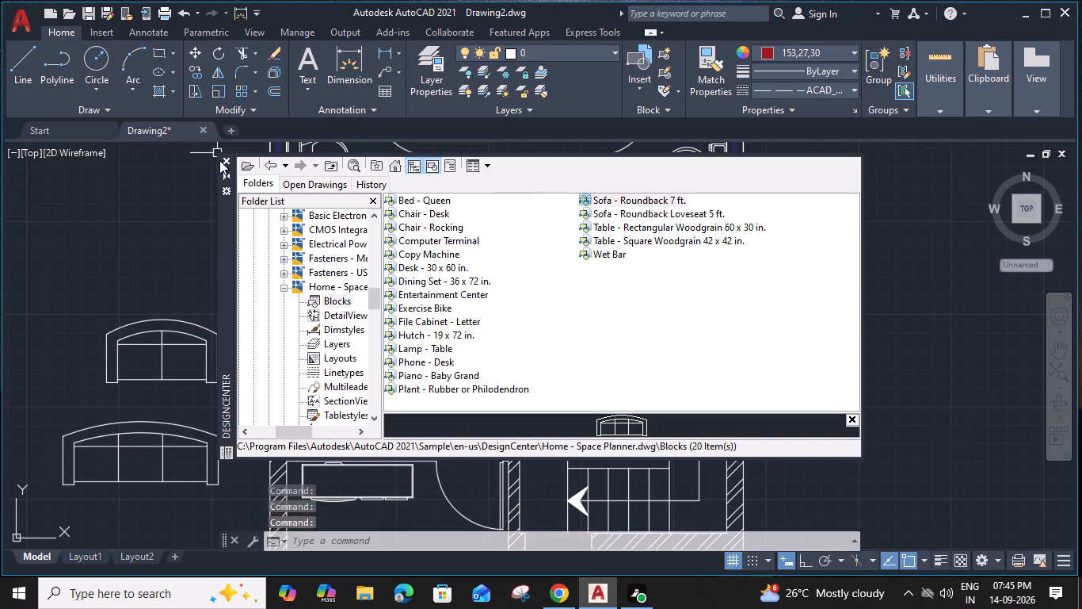
pyautogui.click(226, 162)
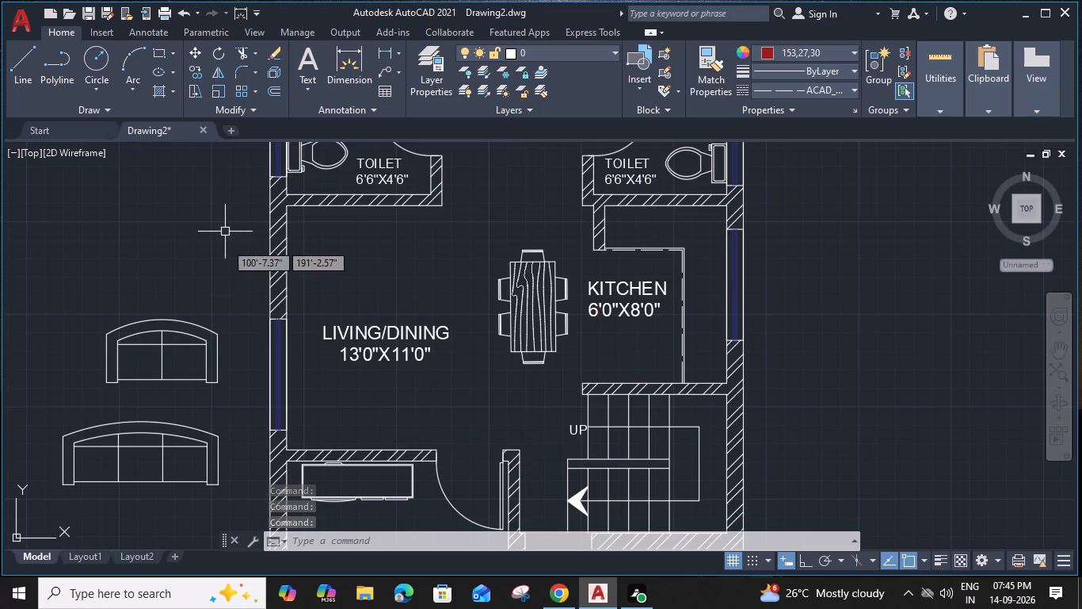
# Rotate the 5 ft loveseat about 90° around the end of its curved back so its seat faces the house.
pyautogui.click(186, 318)
pyautogui.write('RO')
pyautogui.press('space')
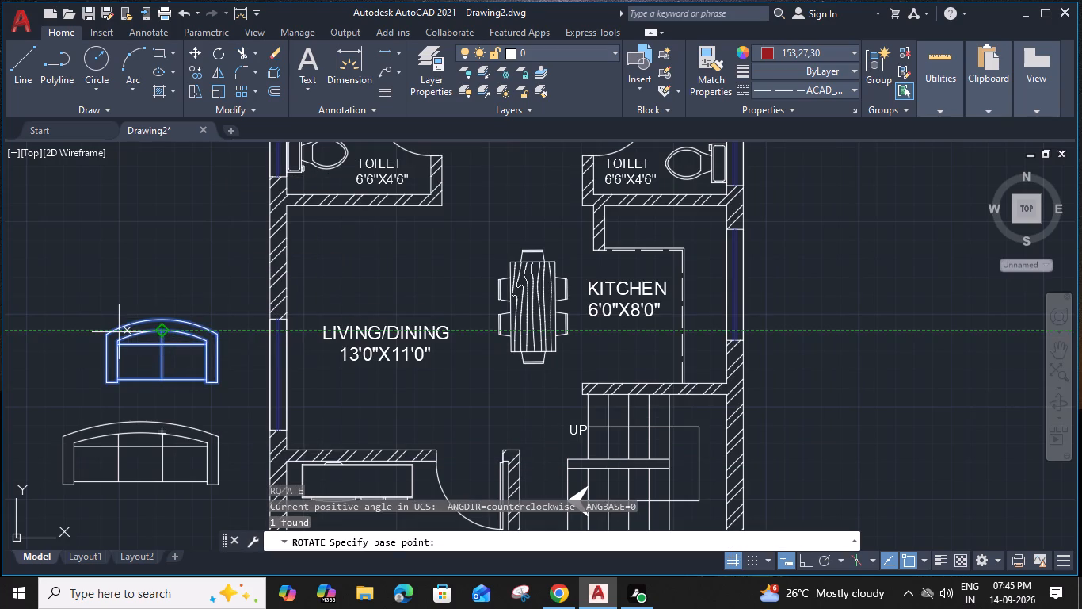
pyautogui.click(104, 337)
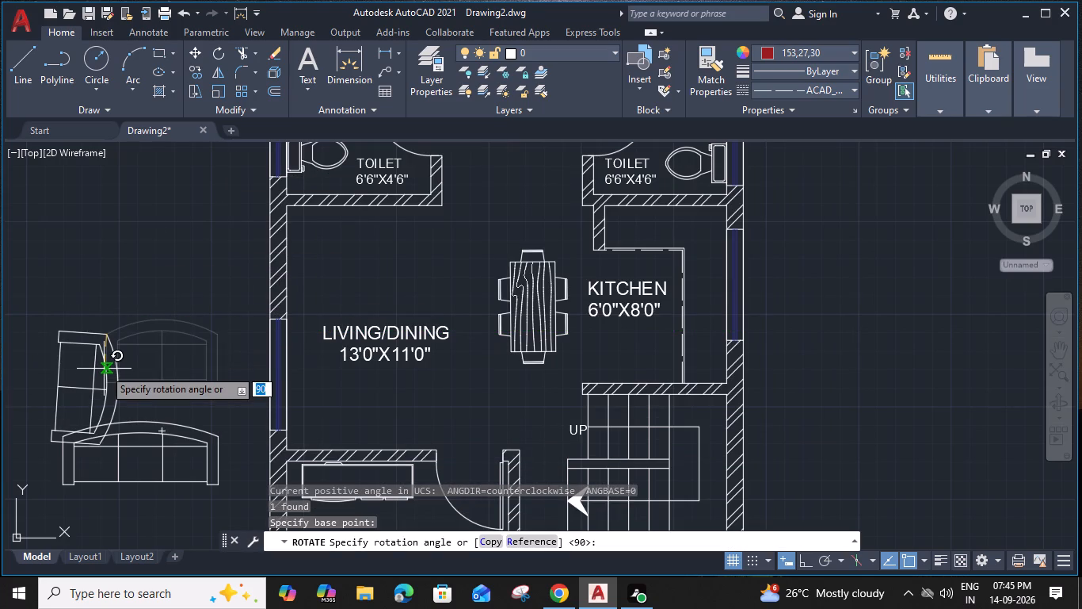
pyautogui.scroll(3, 105, 287)
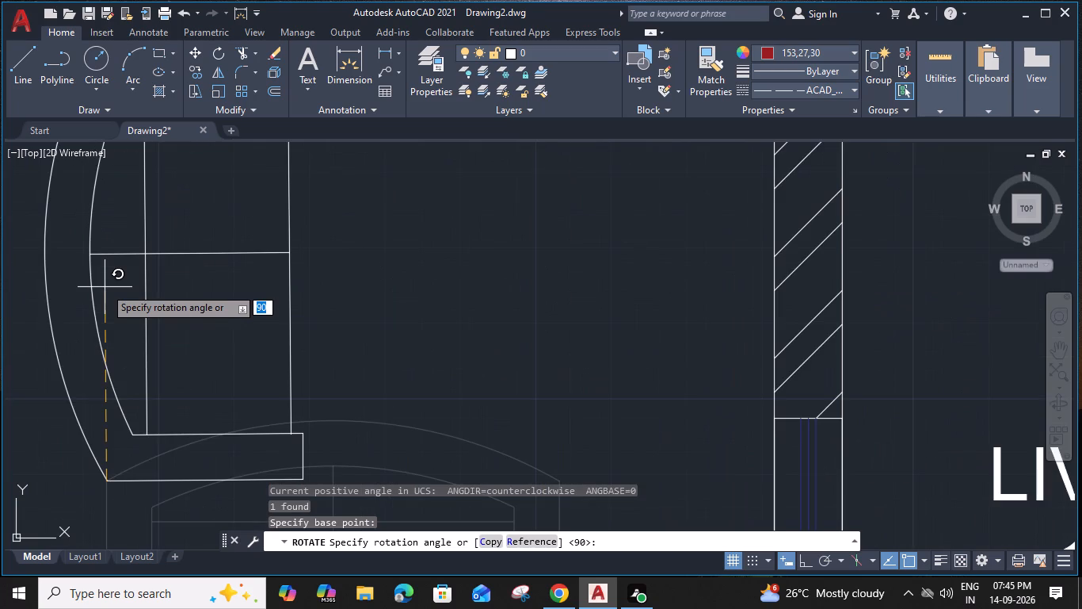
pyautogui.click(105, 287)
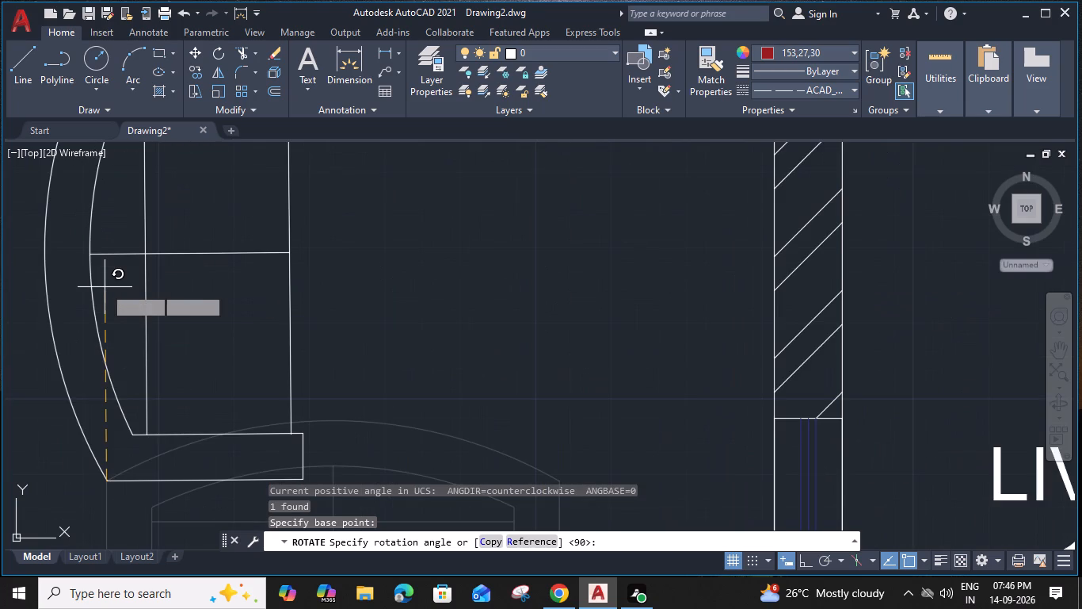
# Scale the rotated loveseat down by a factor of about 0.81 from the middle of its back, using its depth as reference length.
pyautogui.scroll(-2, 105, 287)
pyautogui.moveTo(105, 287); pyautogui.dragTo(223, 266, button='middle')
pyautogui.click(223, 266)
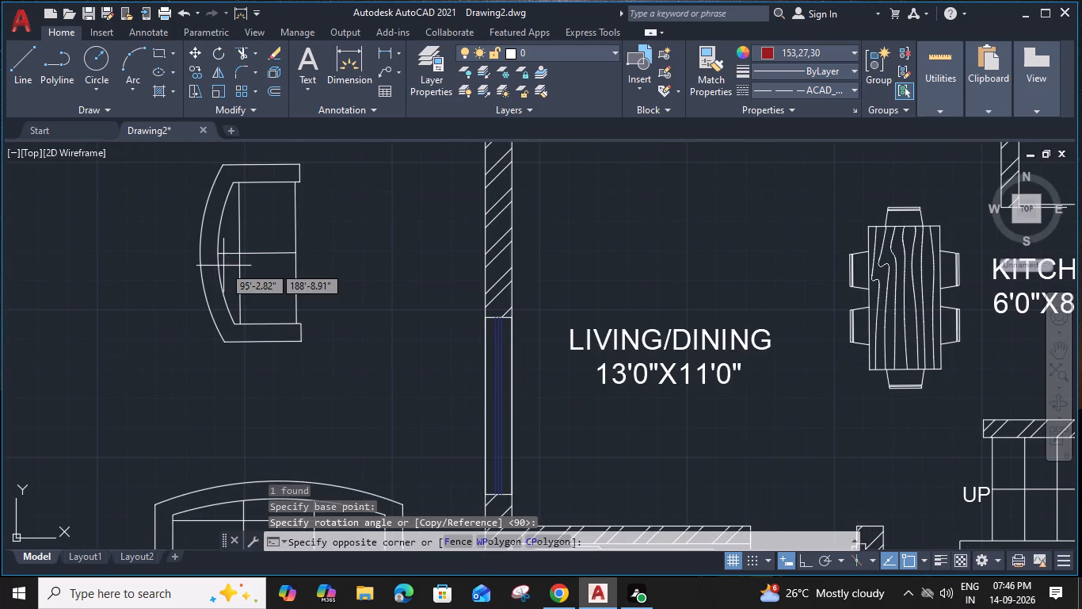
pyautogui.click(195, 285)
pyautogui.write('SC')
pyautogui.press('space')
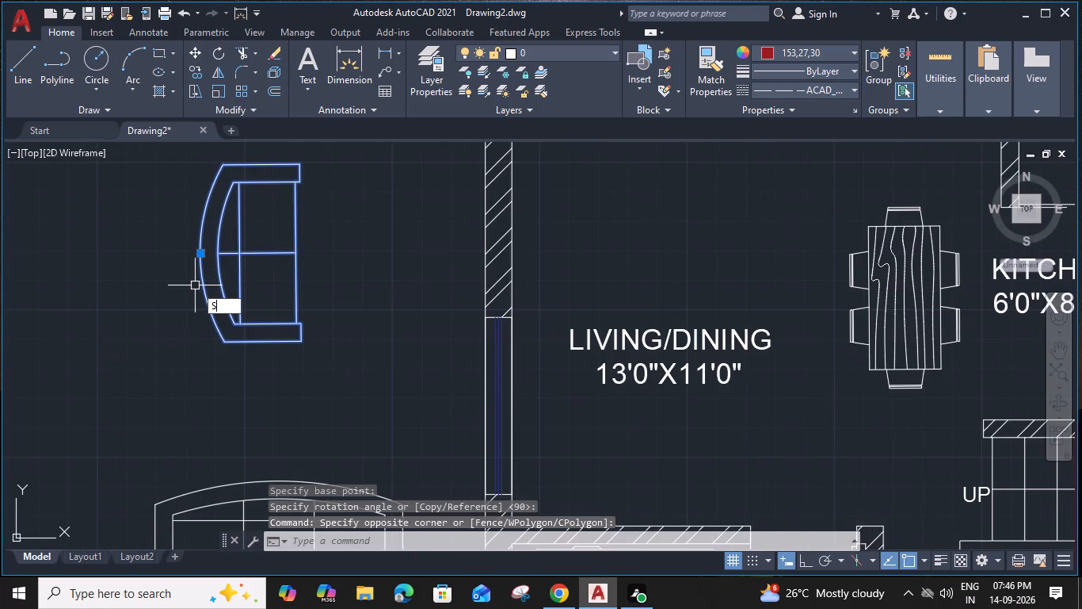
pyautogui.click(196, 253)
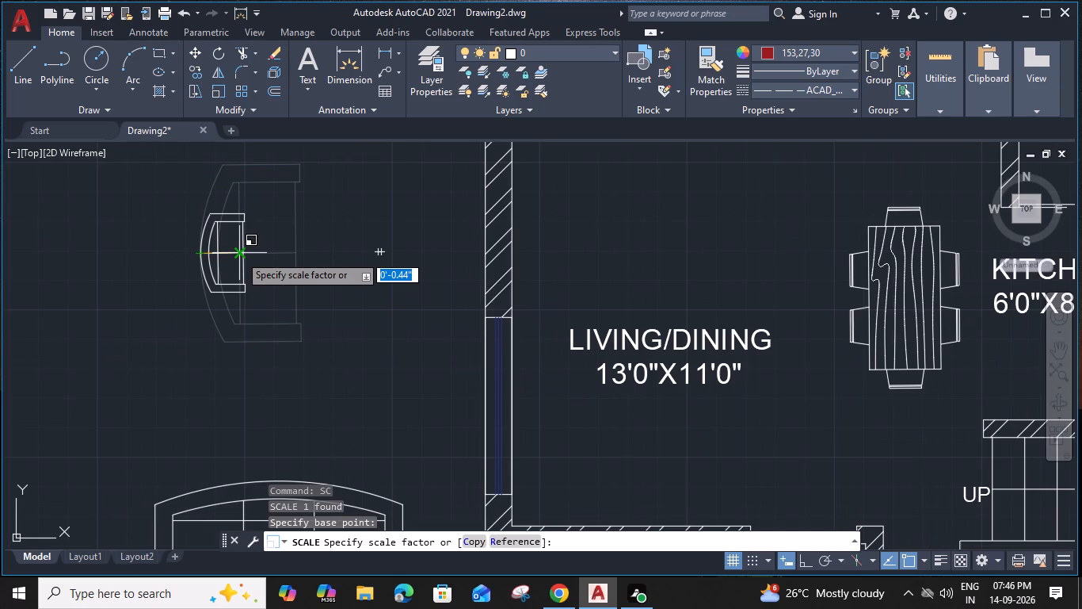
pyautogui.write('R')
pyautogui.press('space')
pyautogui.scroll(3, 239, 256)
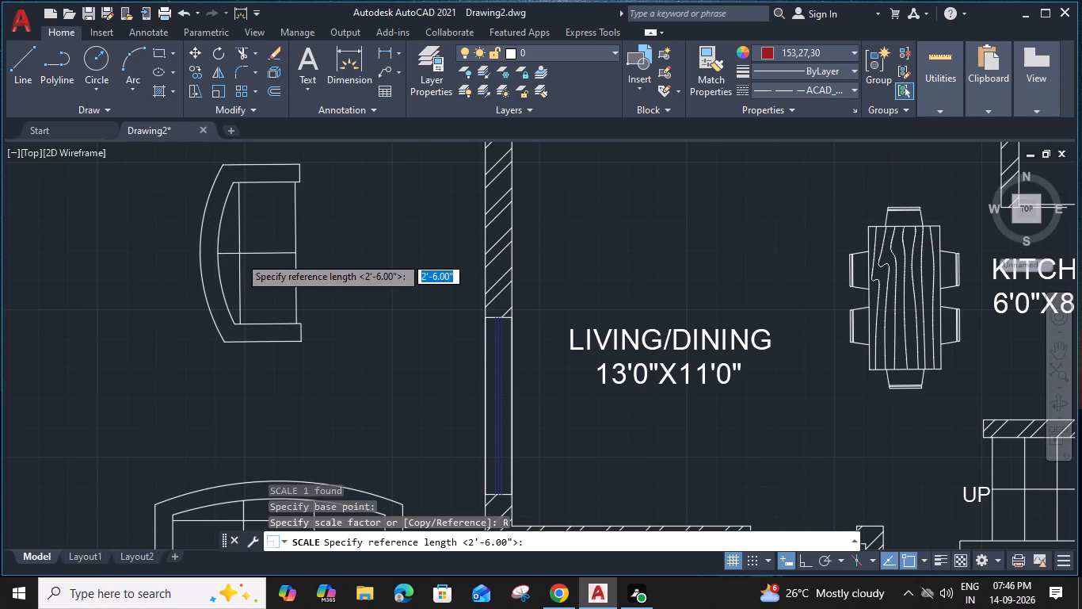
pyautogui.click(83, 241)
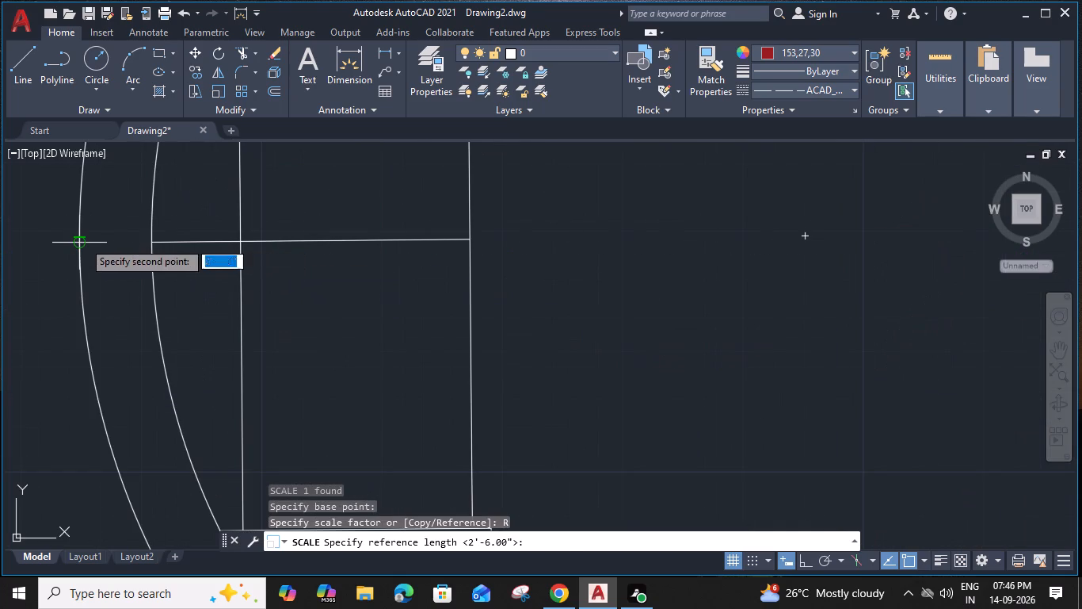
pyautogui.click(472, 242)
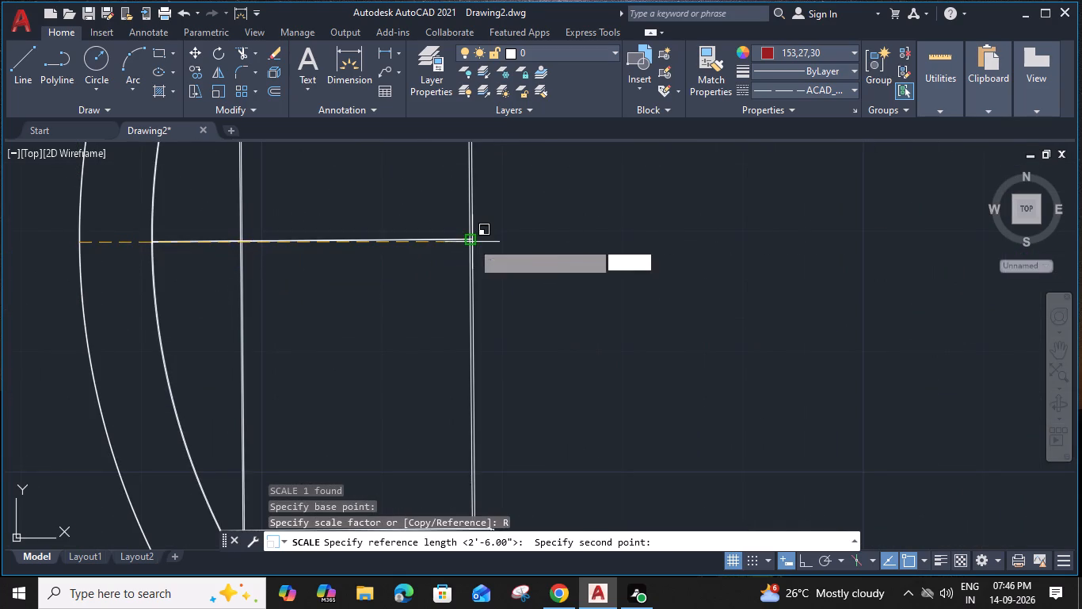
pyautogui.click(396, 243)
# Move the scaled loveseat horizontally into the LIVING/DINING room, with its back close to the window-side exterior wall above the room label.
pyautogui.scroll(-3, 396, 243)
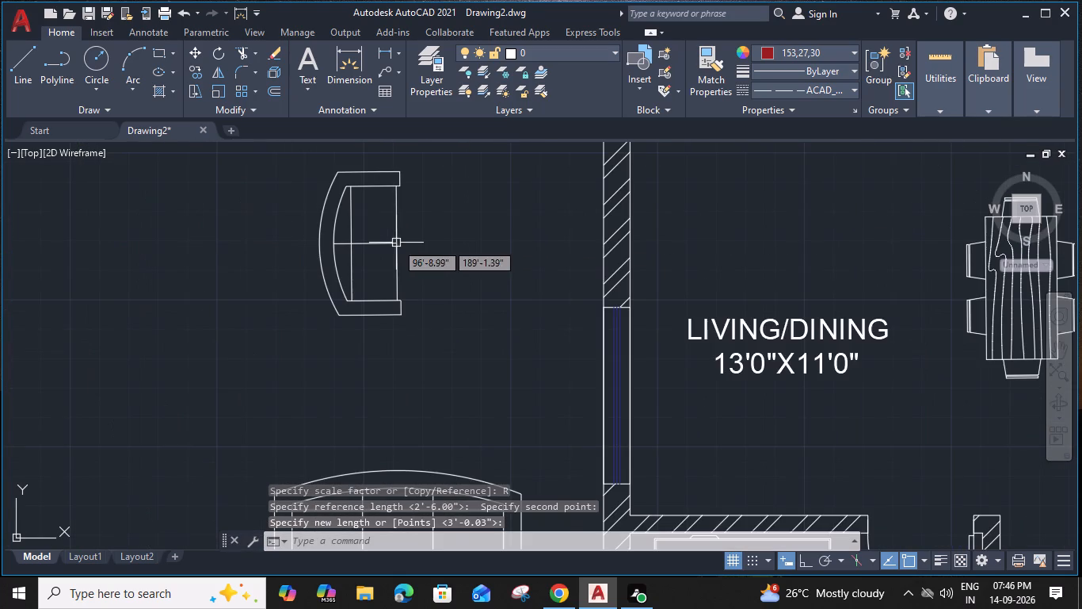
pyautogui.click(410, 228)
pyautogui.click(312, 299)
pyautogui.write('M')
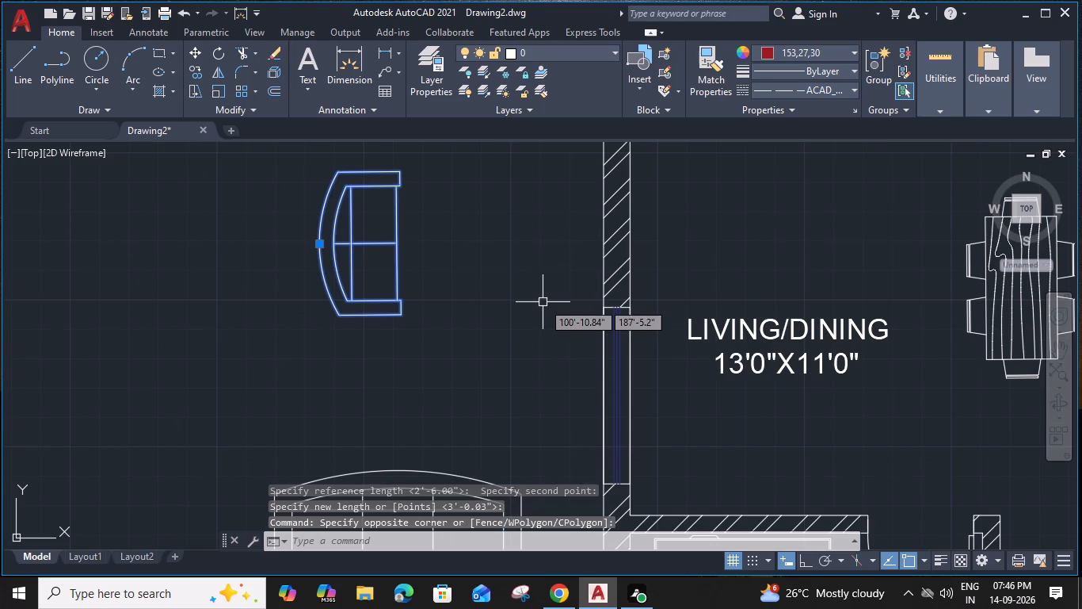
pyautogui.press('space')
pyautogui.moveTo(471, 270); pyautogui.dragTo(454, 333, button='middle')
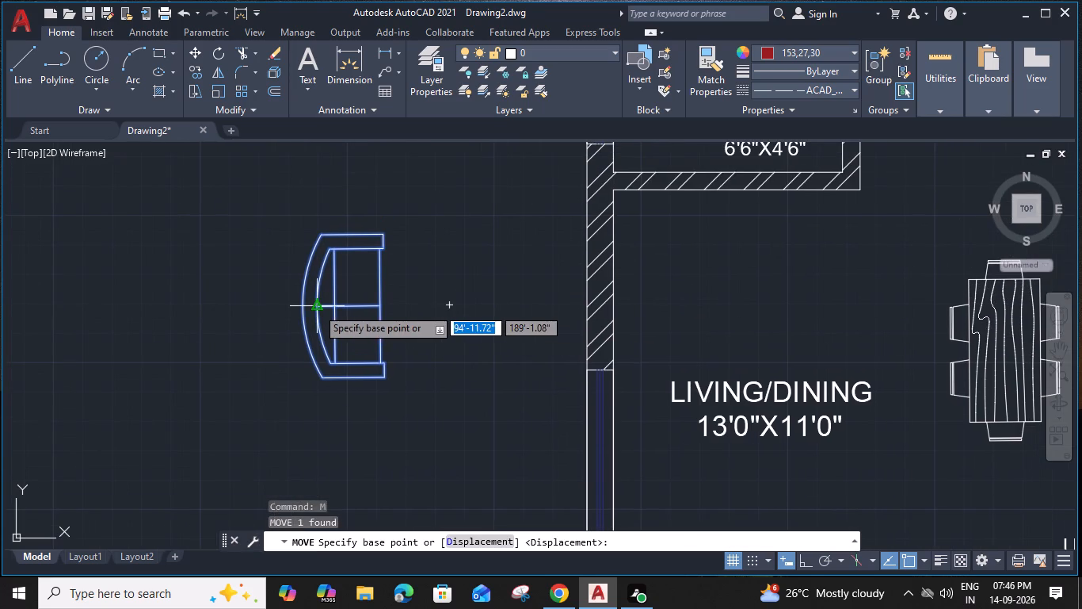
pyautogui.click(304, 308)
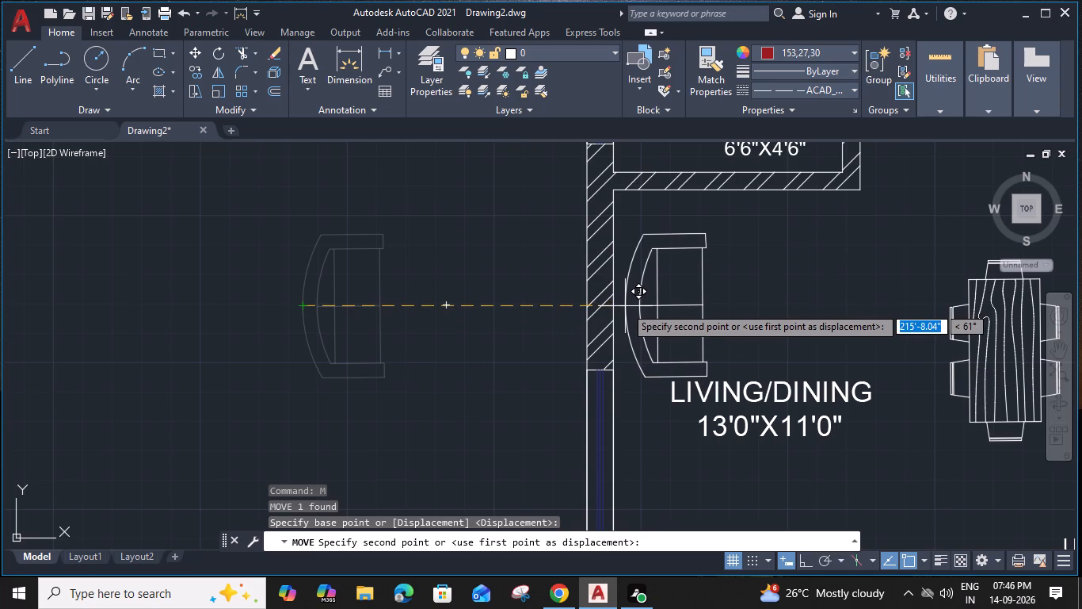
pyautogui.click(625, 306)
# Copy the loveseat once, placing the copy in front of the original between it and the dining set.
pyautogui.click(625, 306)
pyautogui.write('CO')
pyautogui.press('space')
pyautogui.moveTo(715, 296); pyautogui.dragTo(548, 307, button='middle')
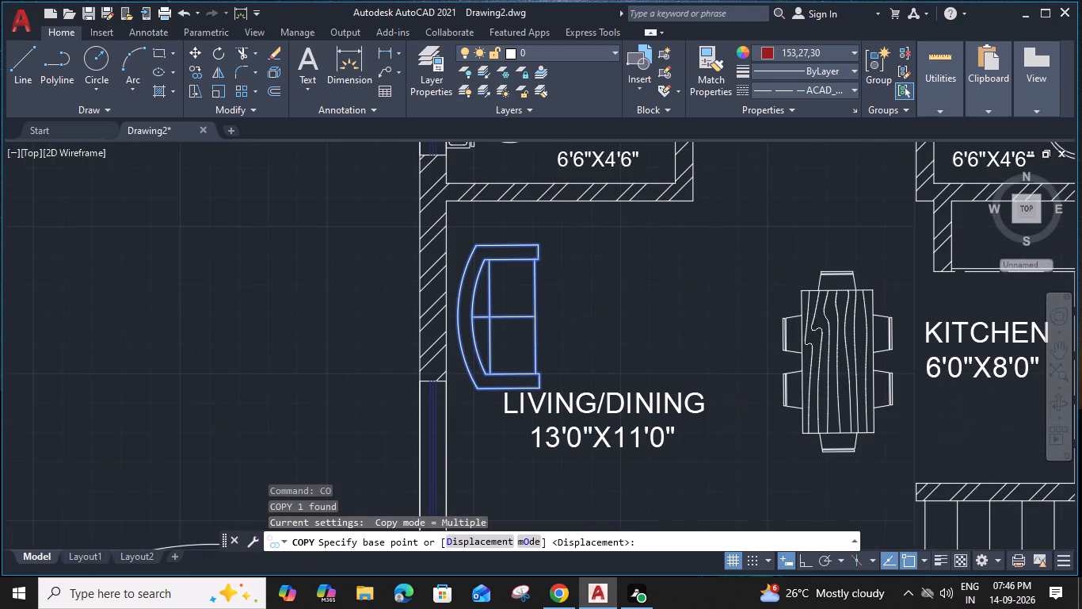
pyautogui.click(540, 249)
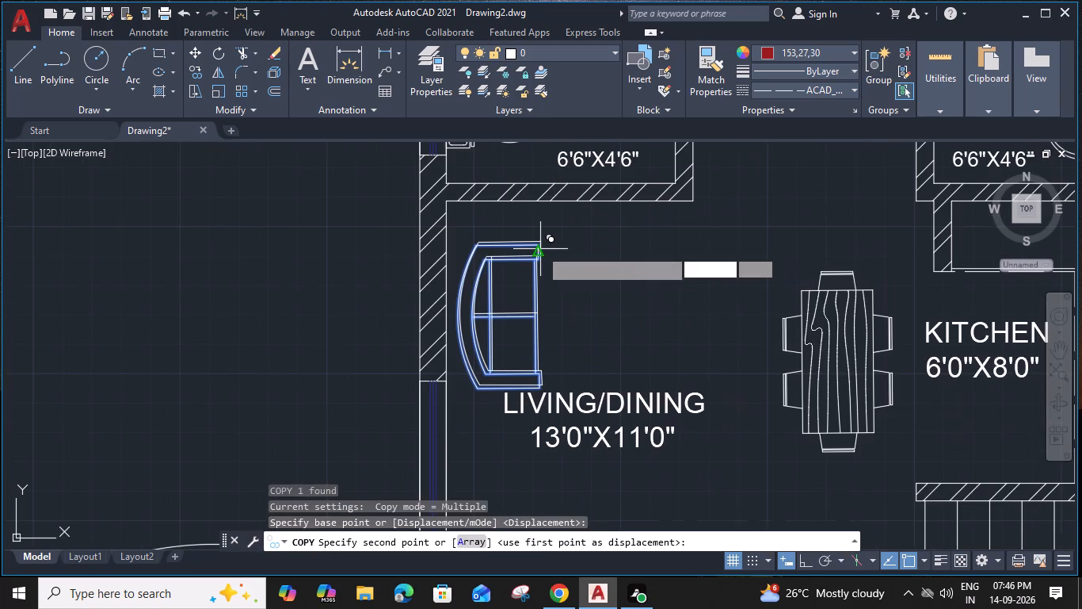
pyautogui.click(660, 248)
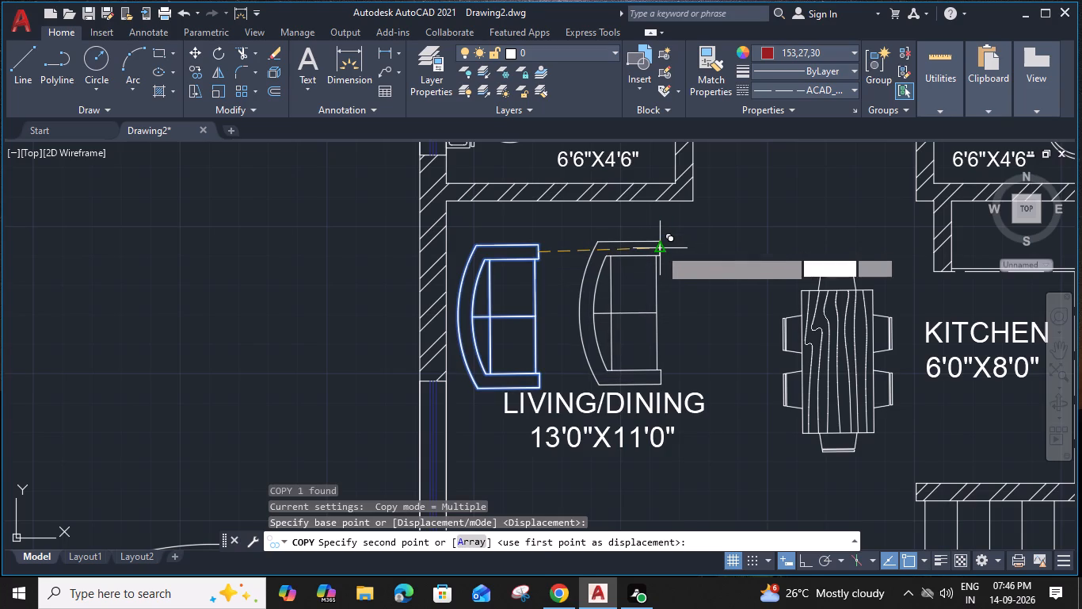
pyautogui.press('Escape')
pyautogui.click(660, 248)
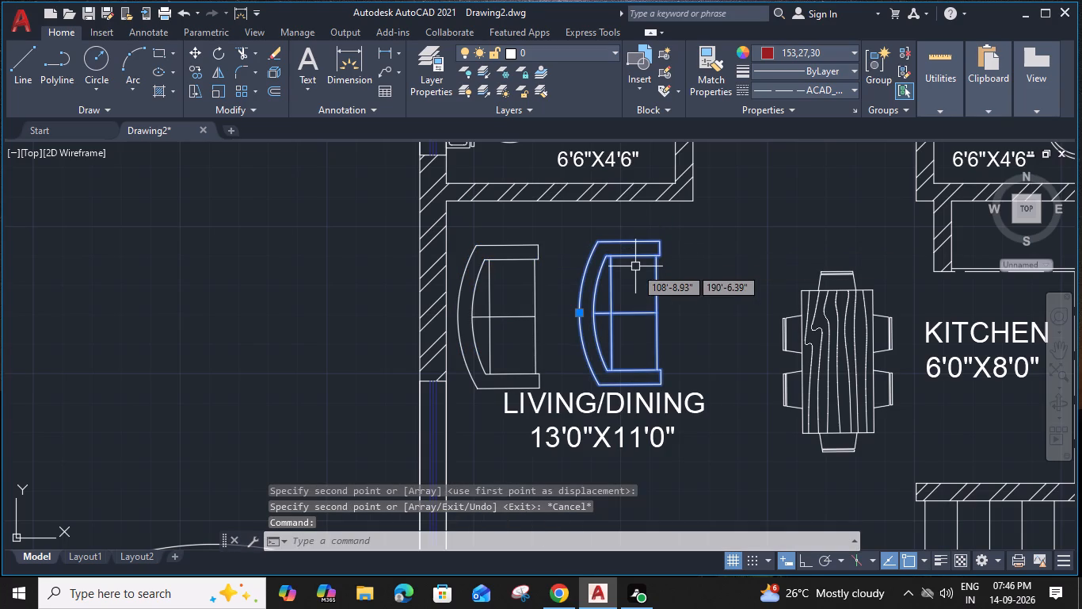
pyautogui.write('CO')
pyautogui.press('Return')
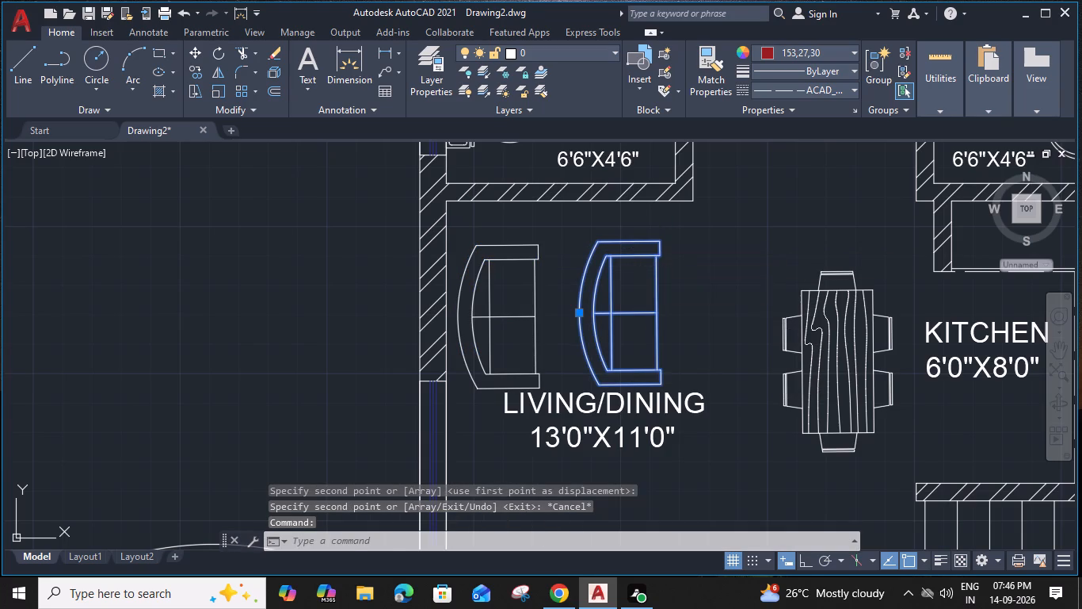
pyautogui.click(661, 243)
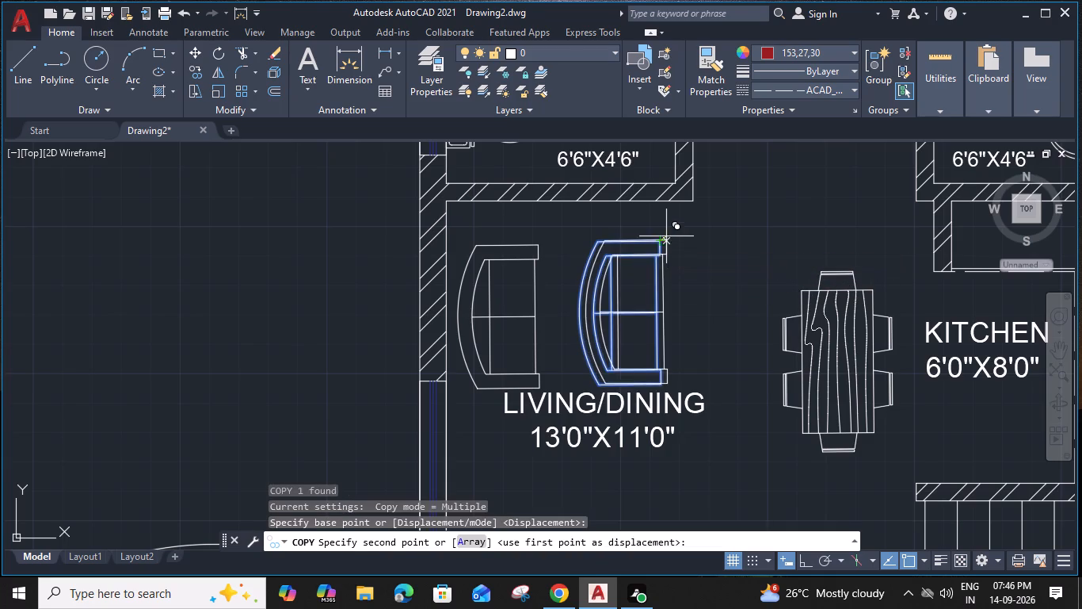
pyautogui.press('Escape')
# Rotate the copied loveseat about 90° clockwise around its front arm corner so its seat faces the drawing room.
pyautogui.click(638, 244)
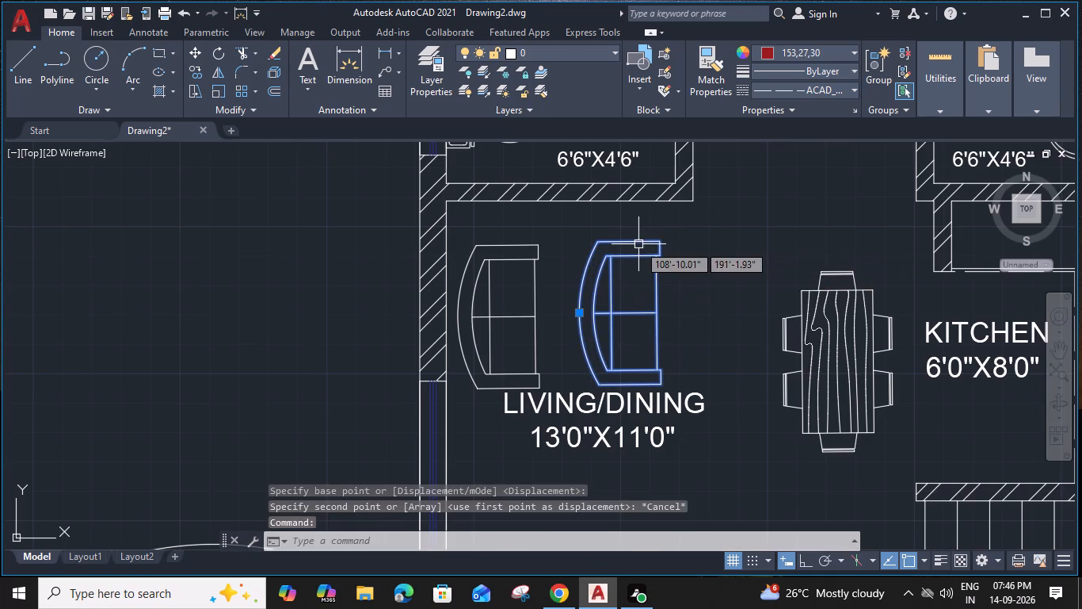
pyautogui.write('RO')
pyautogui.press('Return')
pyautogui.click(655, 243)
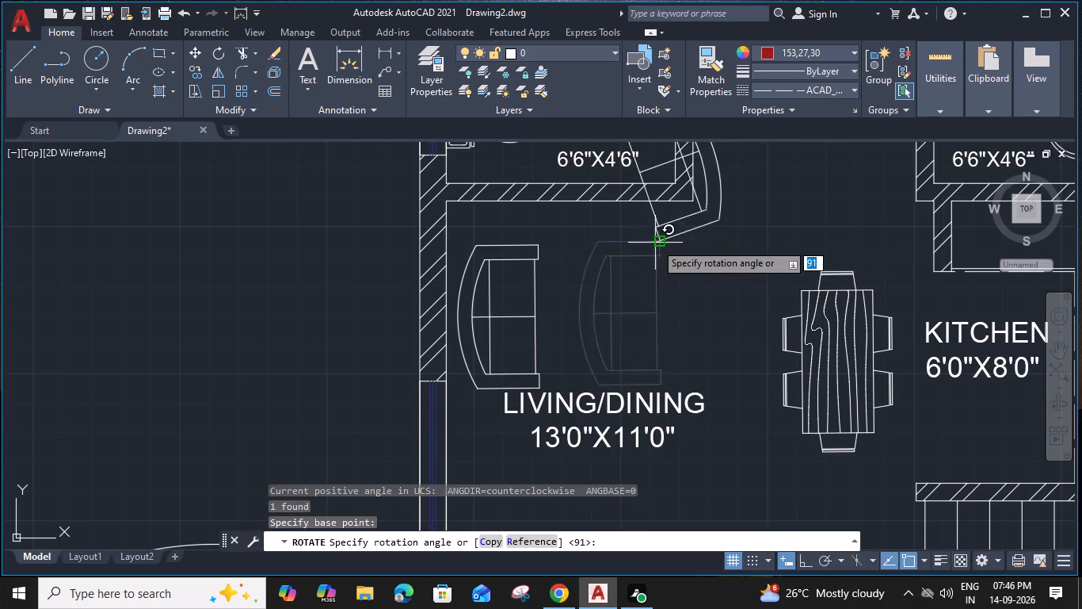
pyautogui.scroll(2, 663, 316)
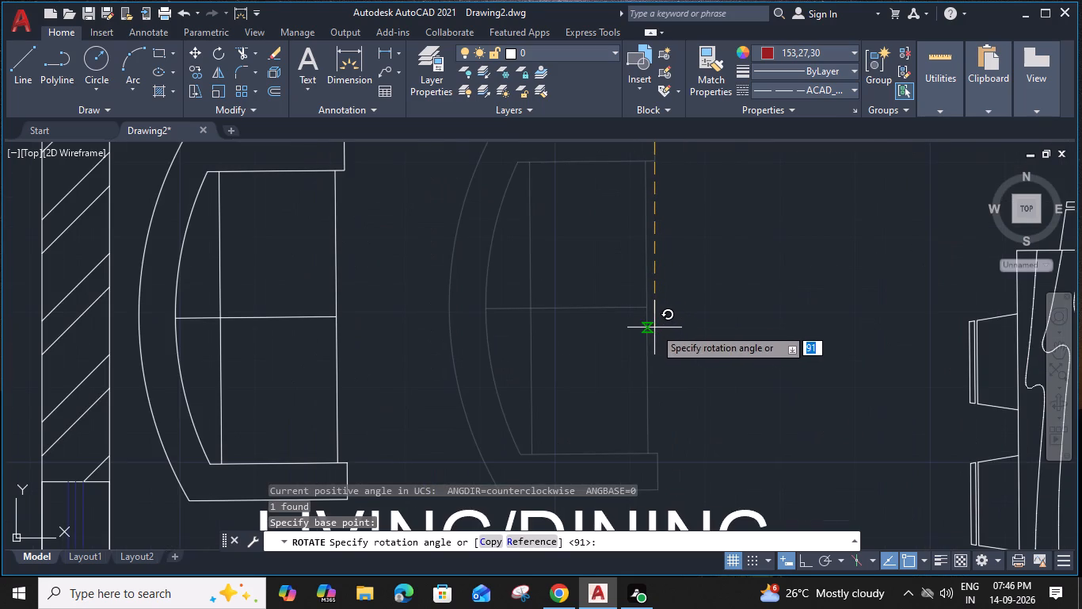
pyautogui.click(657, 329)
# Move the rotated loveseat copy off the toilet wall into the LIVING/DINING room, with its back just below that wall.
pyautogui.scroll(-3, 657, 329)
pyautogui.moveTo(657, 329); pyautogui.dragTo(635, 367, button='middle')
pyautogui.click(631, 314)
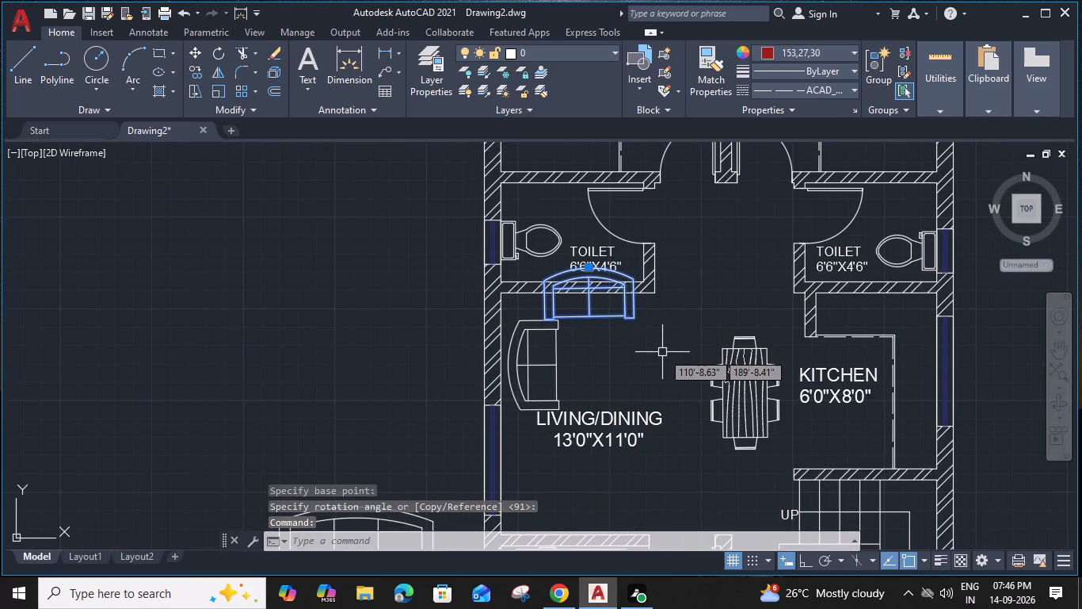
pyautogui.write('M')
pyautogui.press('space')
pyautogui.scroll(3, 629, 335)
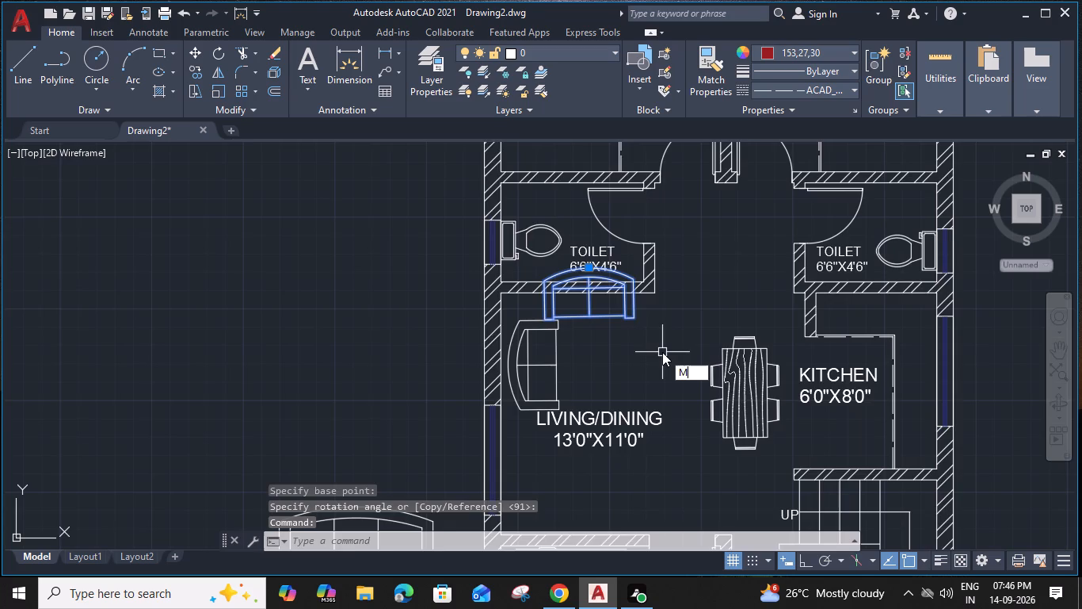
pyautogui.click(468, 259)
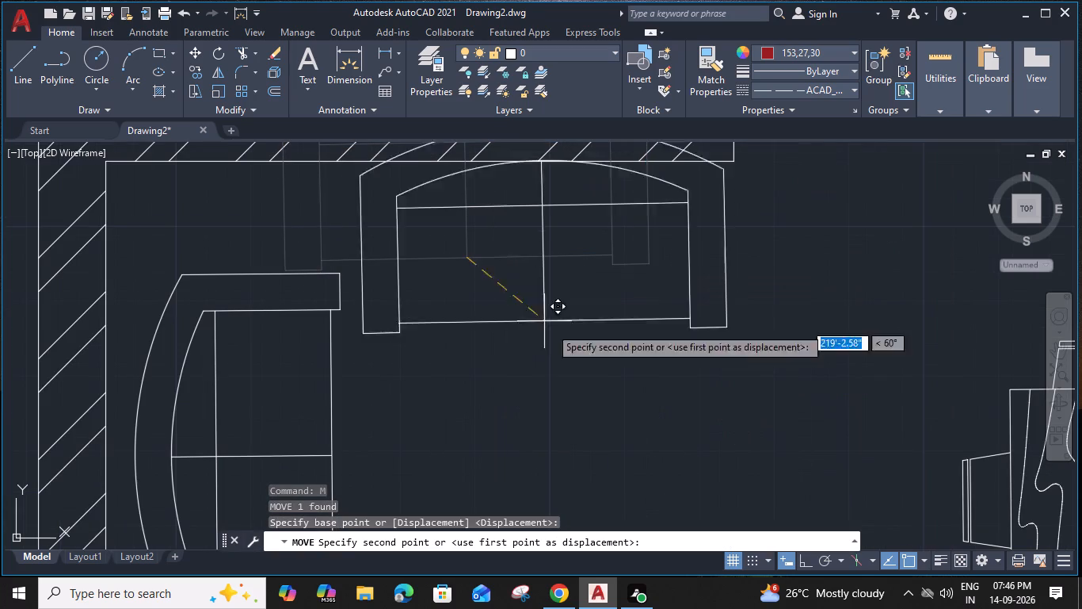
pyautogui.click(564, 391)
# Move the LIVING/DINING room label horizontally toward the dining set, clear of the window-side loveseat.
pyautogui.scroll(-3, 564, 391)
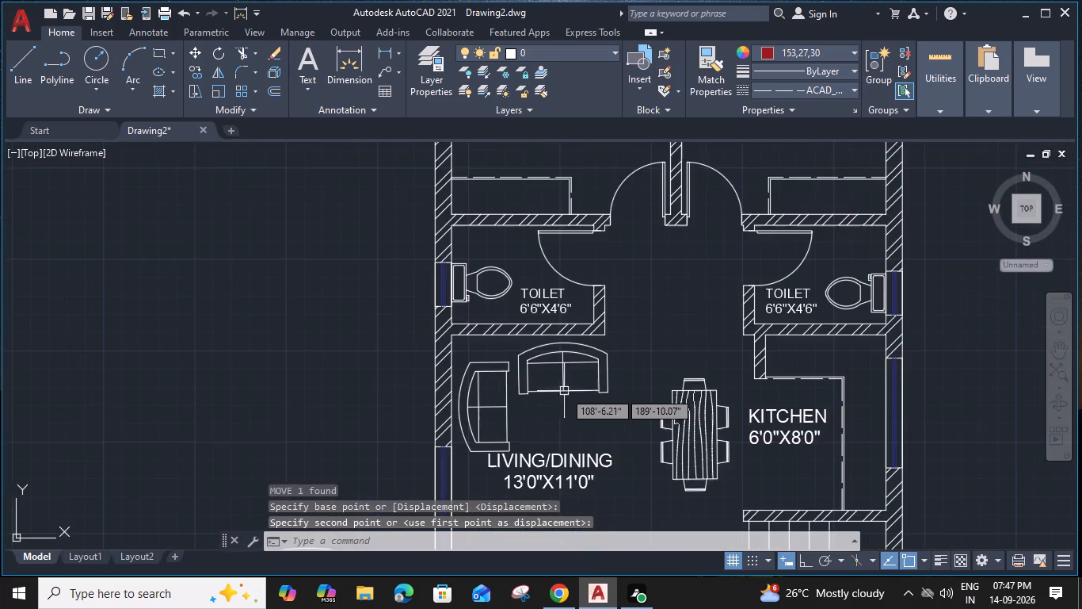
pyautogui.moveTo(545, 444); pyautogui.dragTo(550, 334, button='middle')
pyautogui.click(559, 354)
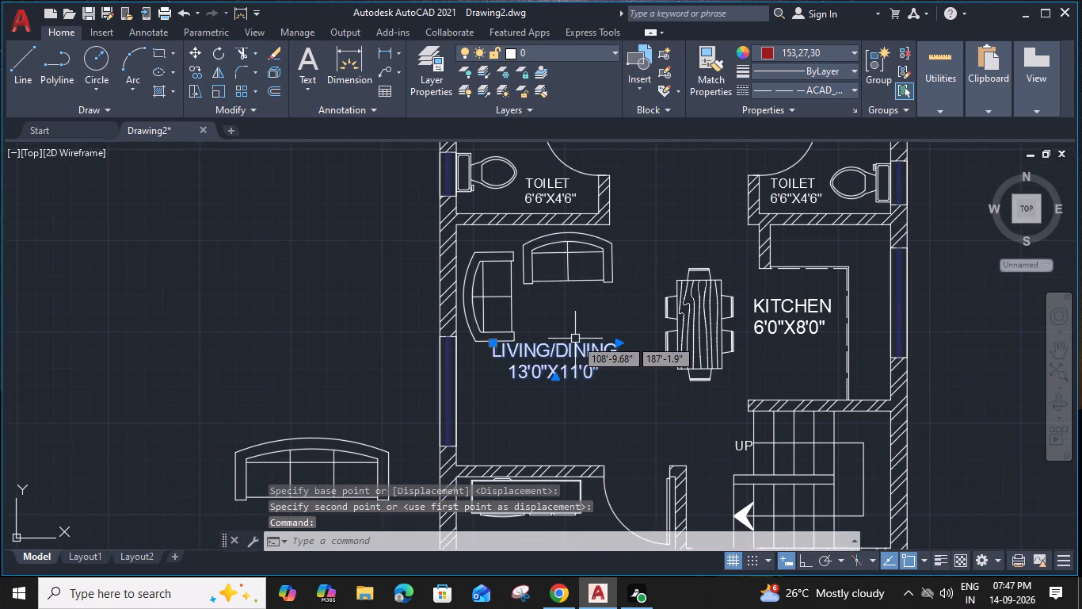
pyautogui.write('M')
pyautogui.press('space')
pyautogui.click(606, 350)
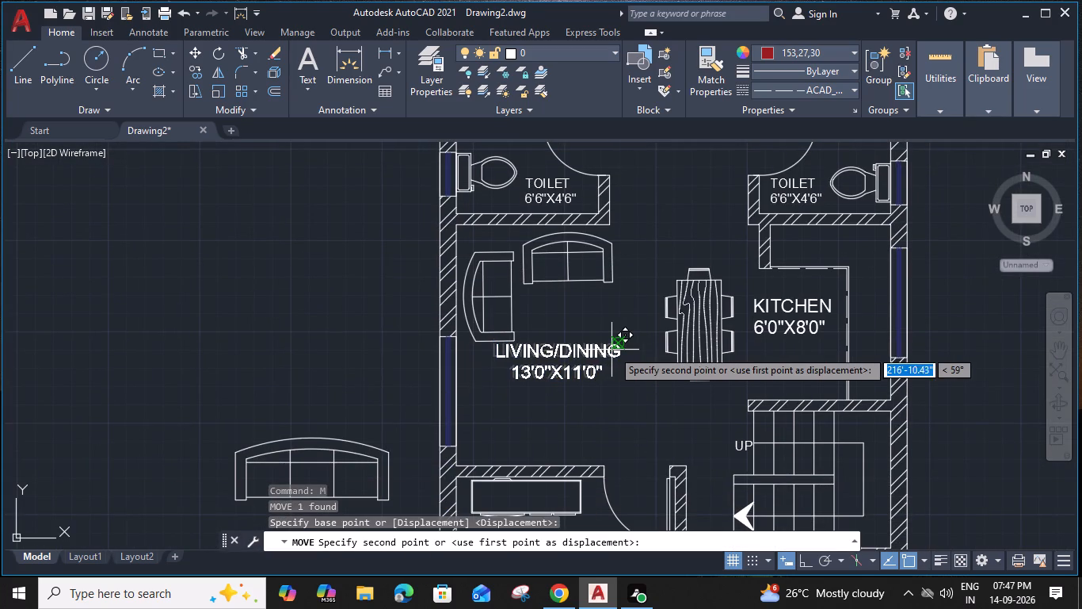
pyautogui.click(637, 350)
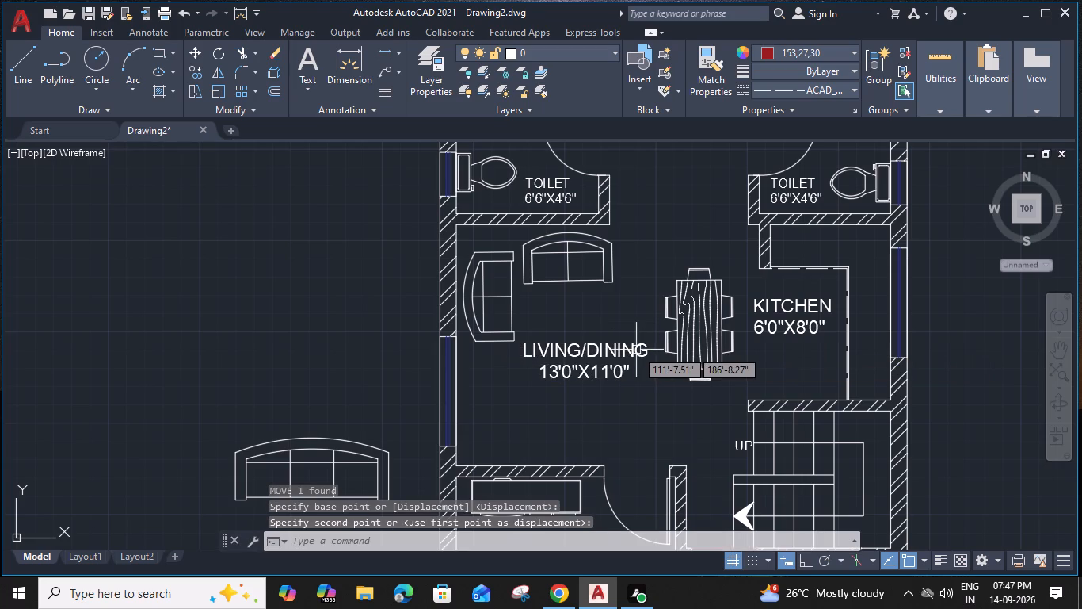
# Move the window-side loveseat down along the exterior wall so it sits partly in front of the living room window.
pyautogui.click(508, 338)
pyautogui.write('M')
pyautogui.press('space')
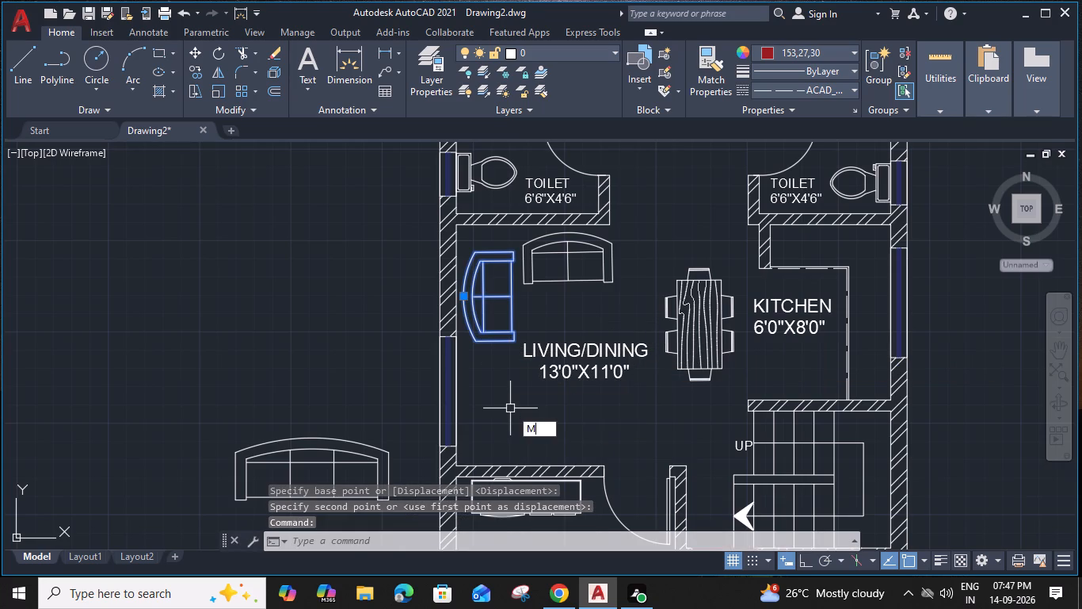
pyautogui.click(485, 345)
pyautogui.click(482, 395)
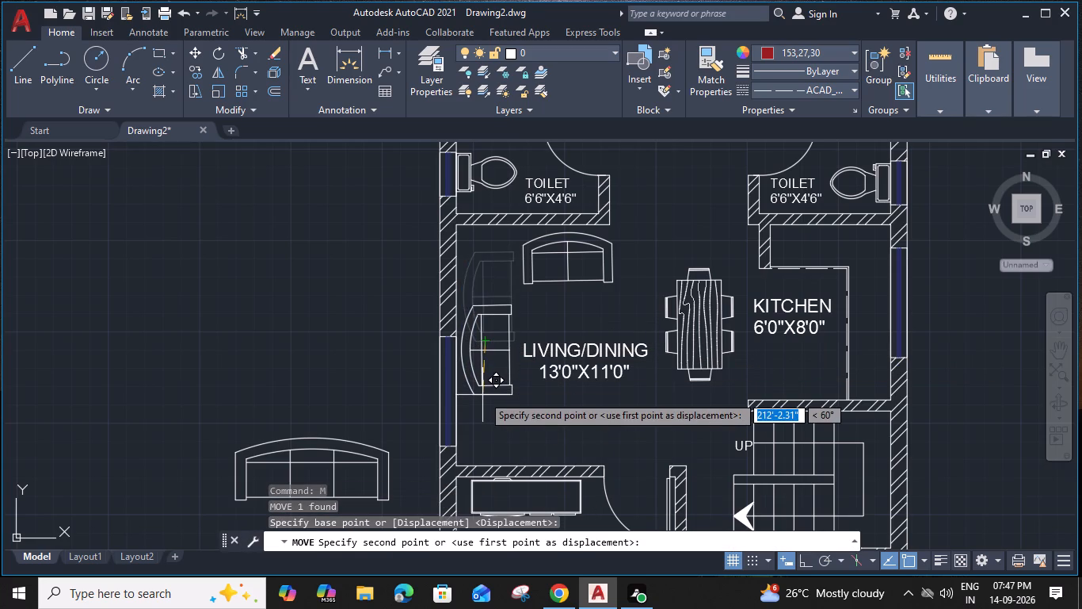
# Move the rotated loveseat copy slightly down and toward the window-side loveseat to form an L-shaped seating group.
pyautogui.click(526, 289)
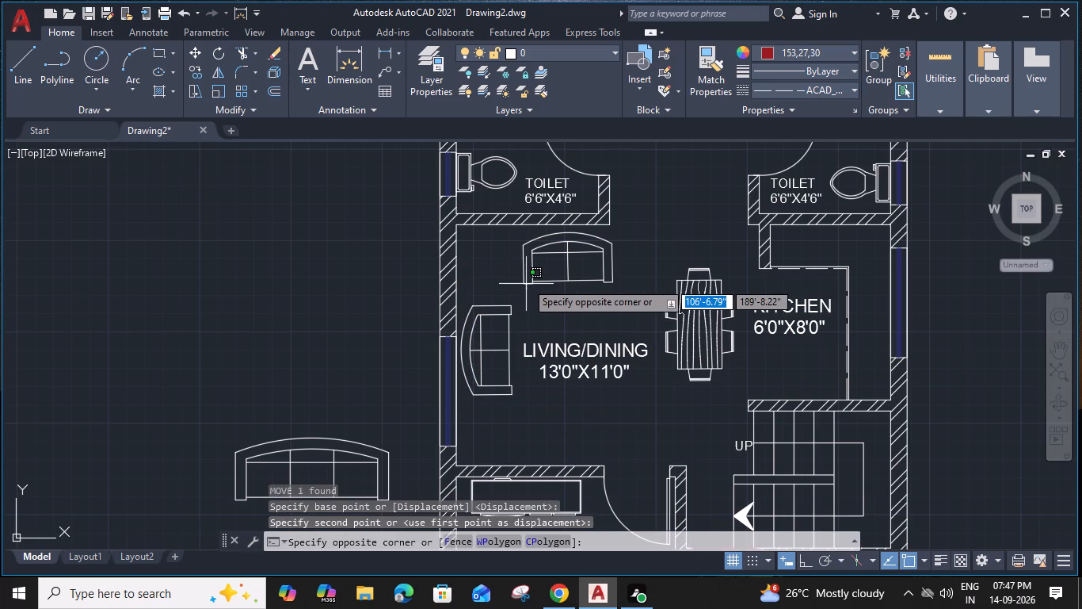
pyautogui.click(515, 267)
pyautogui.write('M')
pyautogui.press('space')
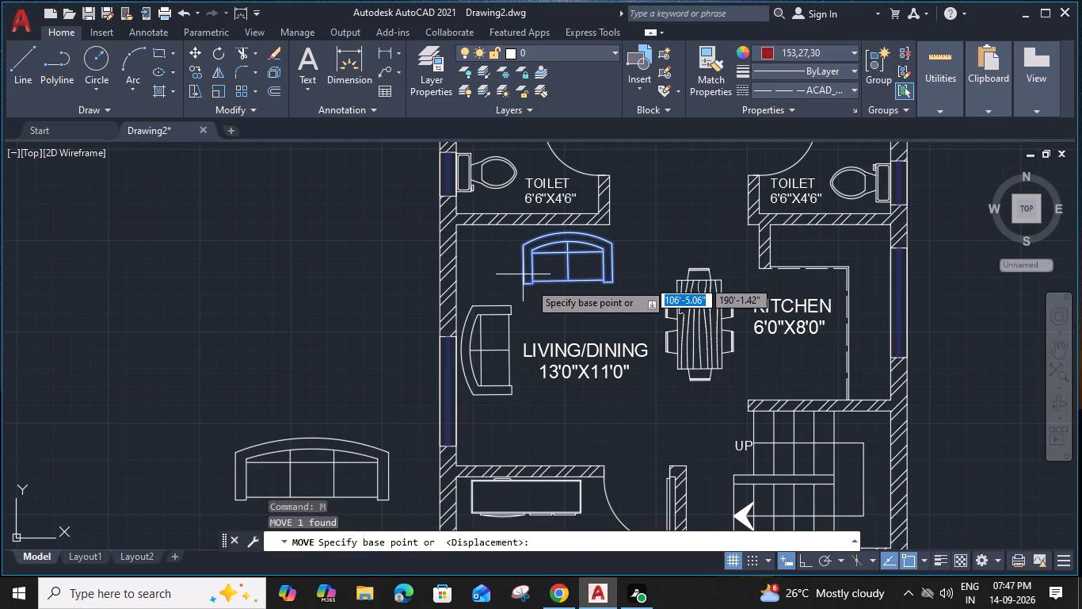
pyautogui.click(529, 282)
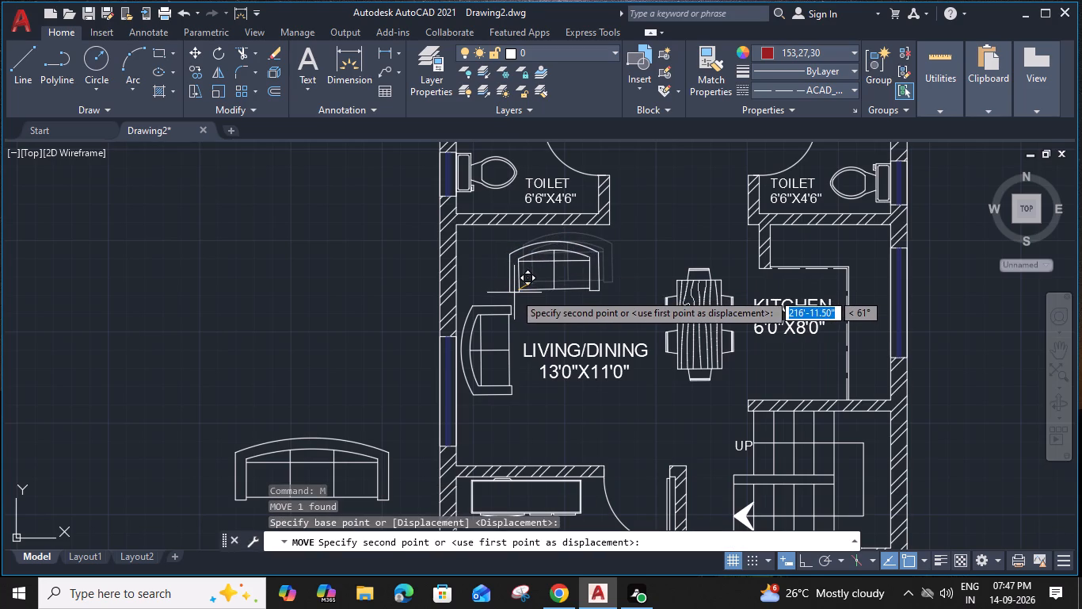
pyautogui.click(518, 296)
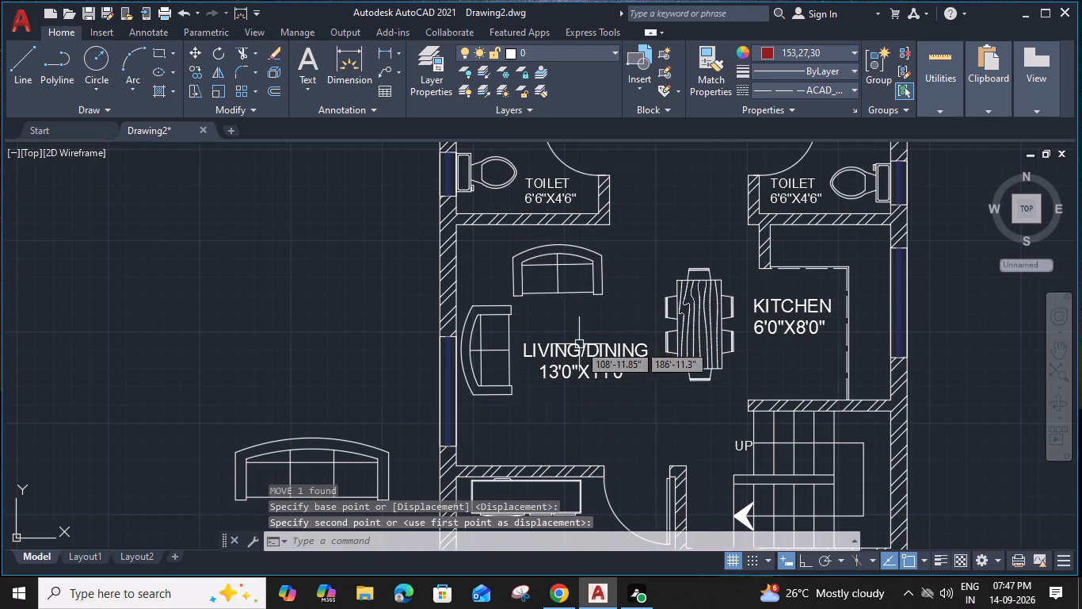
# Move the LIVING/DINING room label up slightly, between the window-side loveseat and the dining table.
pyautogui.click(579, 344)
pyautogui.write('M')
pyautogui.press('space')
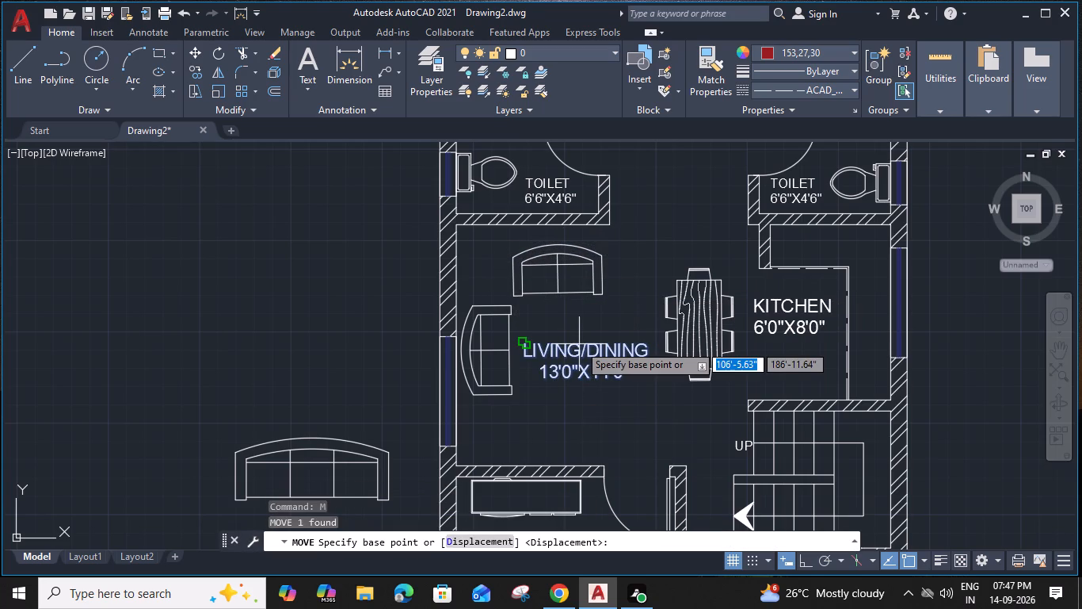
pyautogui.click(579, 346)
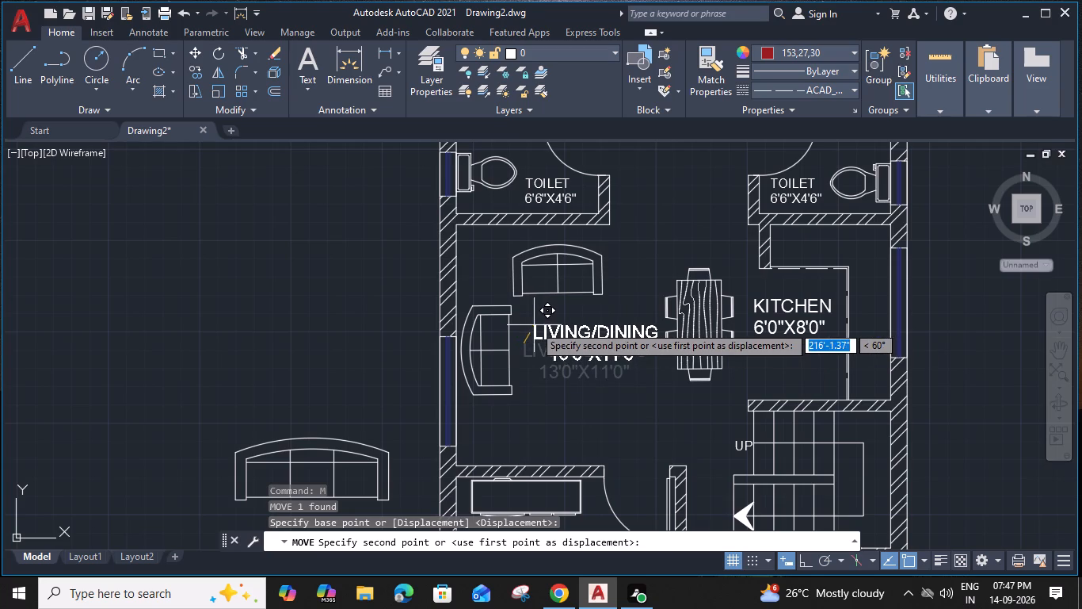
pyautogui.click(531, 325)
# Delete the rotated loveseat copy near the toilet wall in the LIVING/DINING room.
pyautogui.click(551, 287)
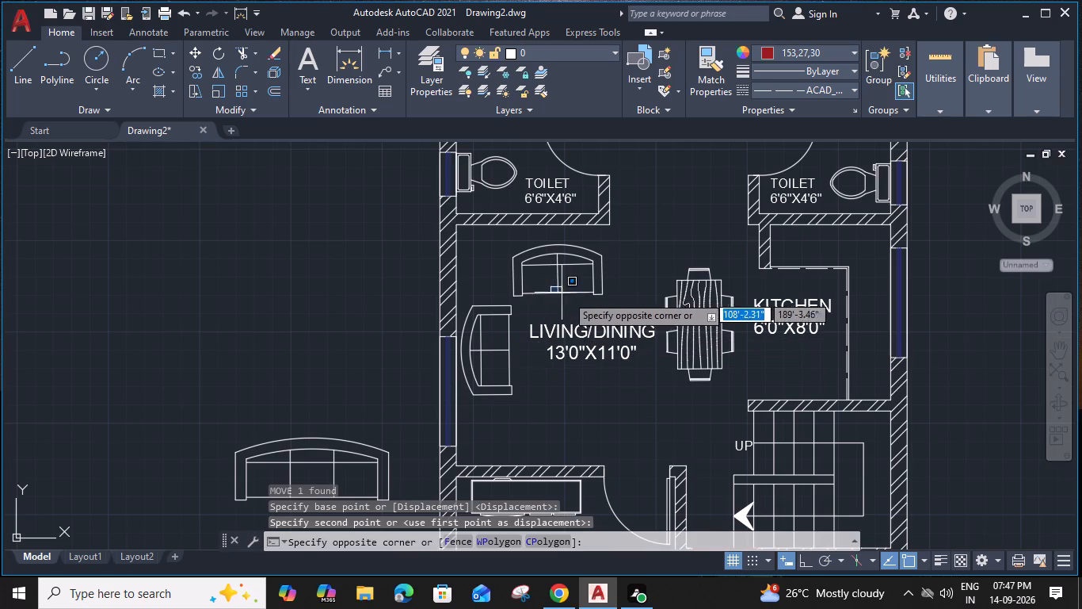
pyautogui.click(569, 296)
pyautogui.click(569, 296)
pyautogui.click(555, 296)
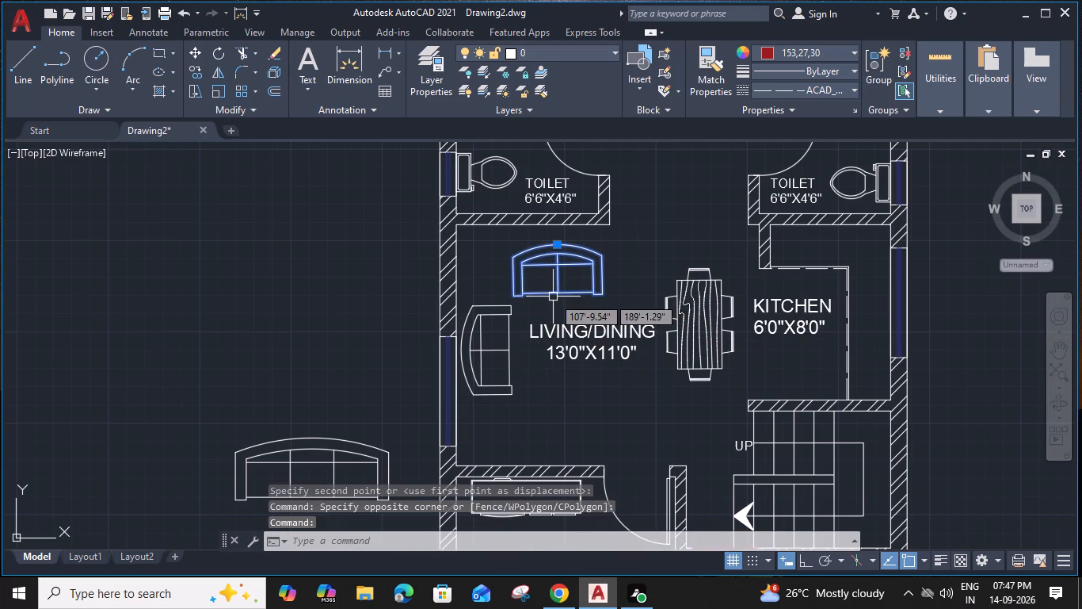
pyautogui.press('Delete')
# Mirror the three-seat sofa outside the house across a nearly horizontal line below it, keeping the source sofa.
pyautogui.scroll(-2, 520, 359)
pyautogui.moveTo(517, 364); pyautogui.dragTo(516, 297, button='middle')
pyautogui.click(455, 340)
pyautogui.click(431, 318)
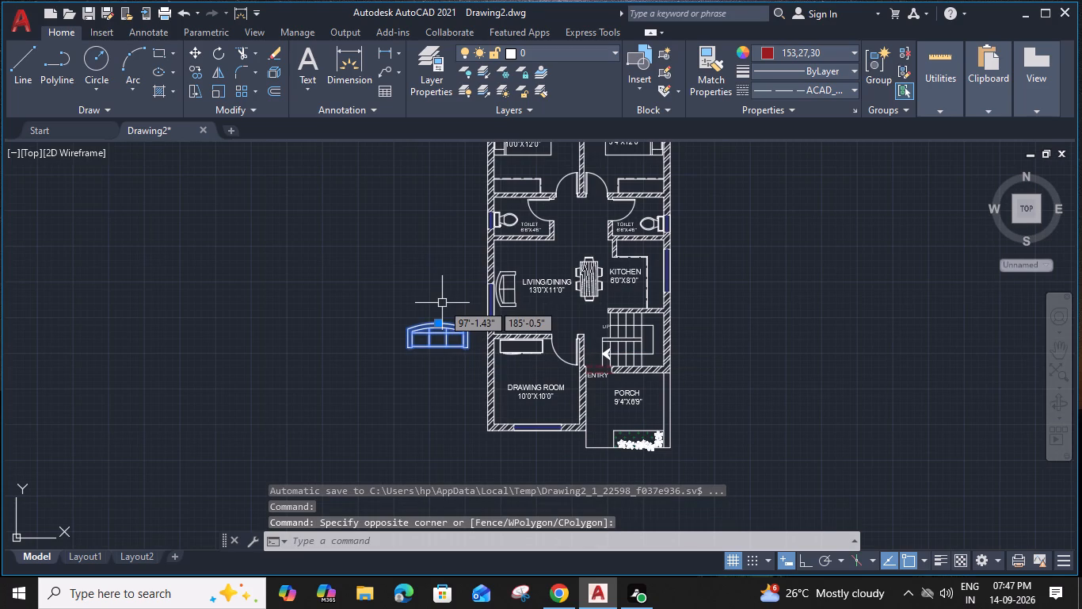
pyautogui.write('MO')
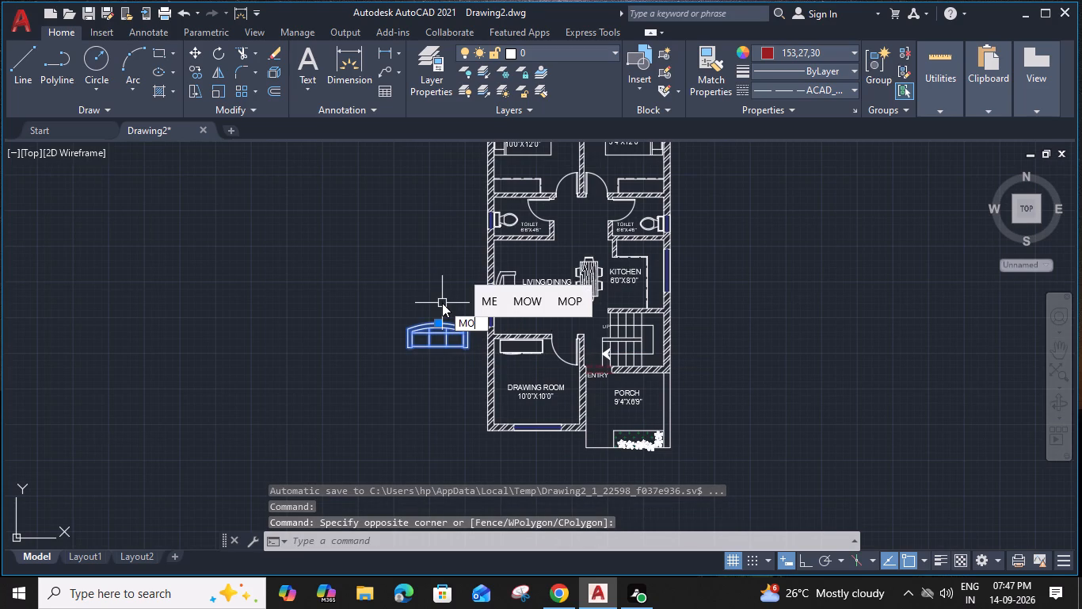
pyautogui.press('BackSpace')
pyautogui.press('i')
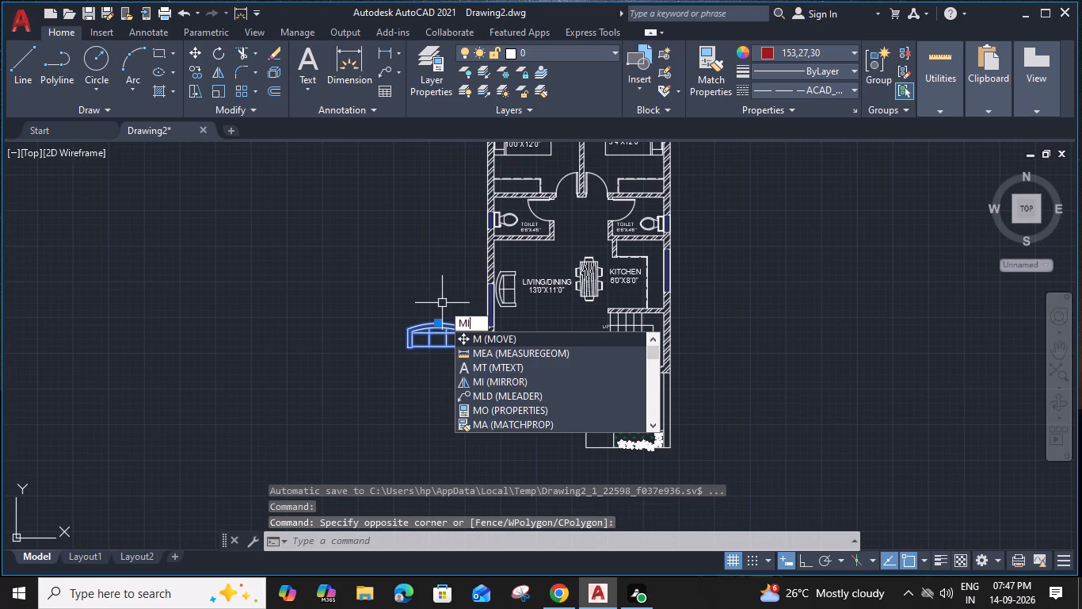
pyautogui.press('Return')
pyautogui.scroll(3, 463, 339)
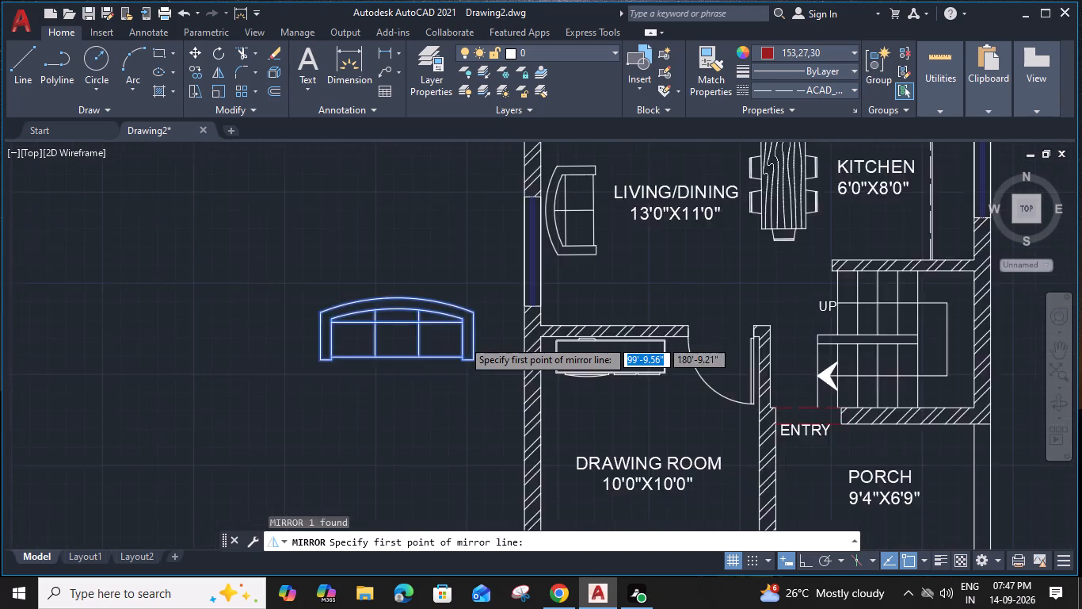
pyautogui.click(501, 398)
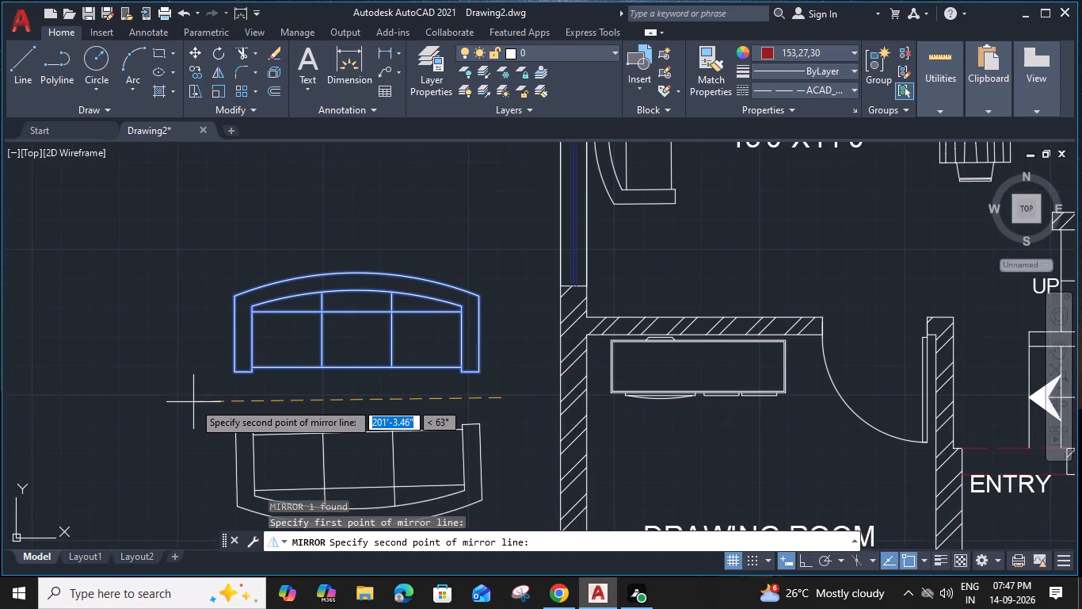
pyautogui.click(193, 400)
pyautogui.scroll(-1, 204, 400)
pyautogui.moveTo(221, 384); pyautogui.dragTo(266, 350, button='middle')
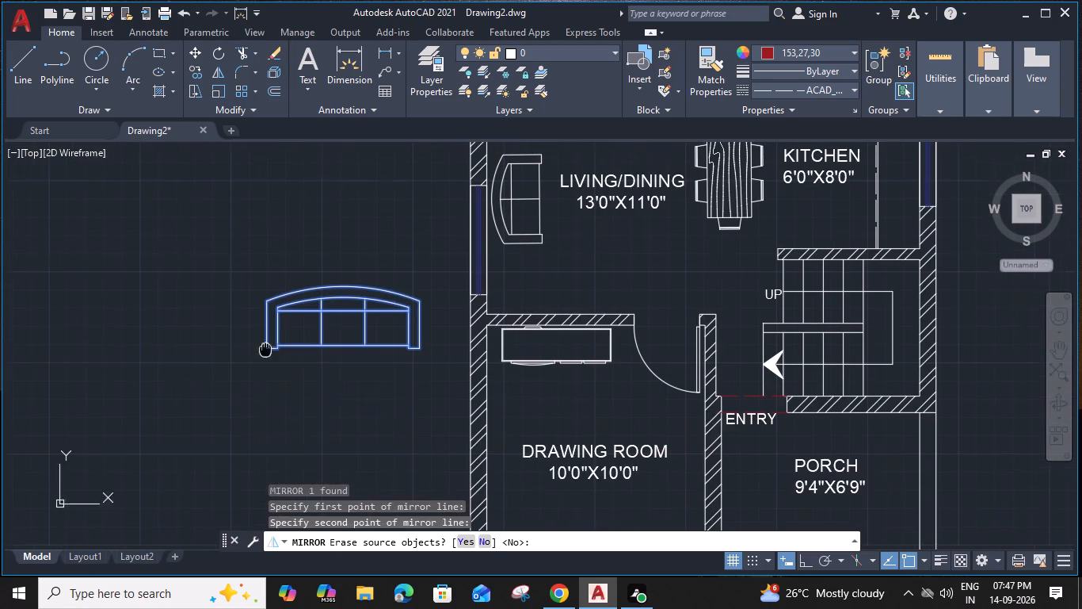
pyautogui.moveTo(309, 397); pyautogui.dragTo(221, 384)
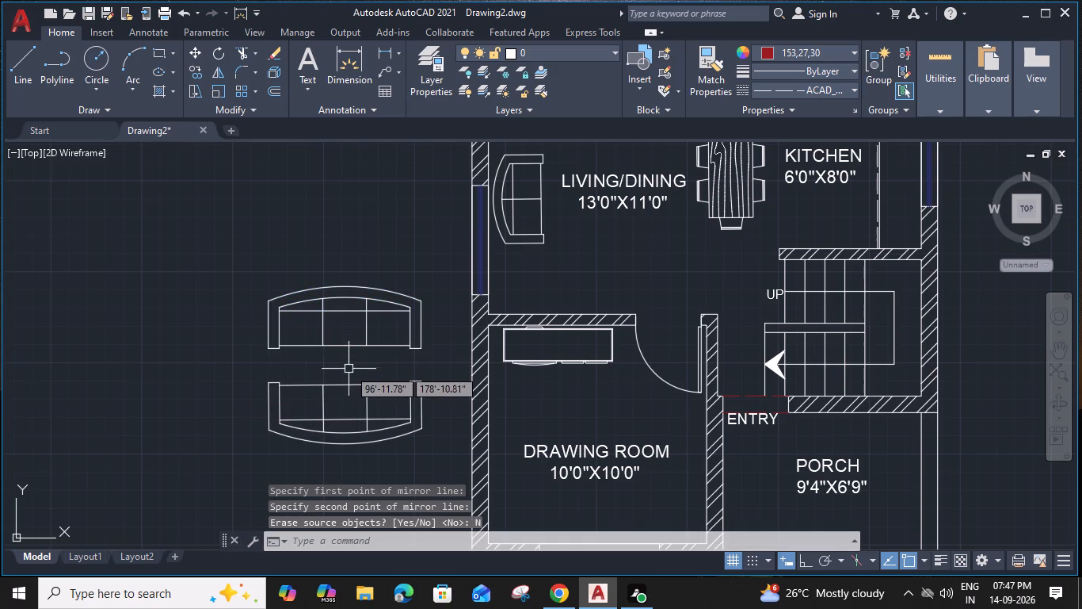
# Move the mirrored sofa by the middle of its curved back into the DRAWING ROOM, with its back against the window wall.
pyautogui.click(349, 379)
pyautogui.click(291, 406)
pyautogui.moveTo(306, 380); pyautogui.dragTo(307, 335, button='middle')
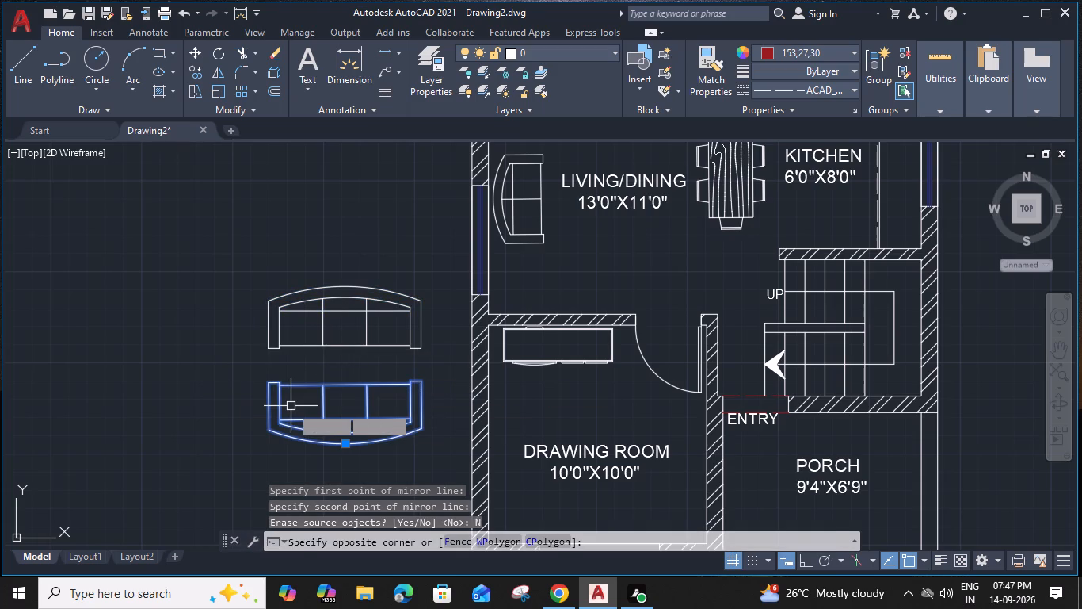
pyautogui.press('m')
pyautogui.press('space')
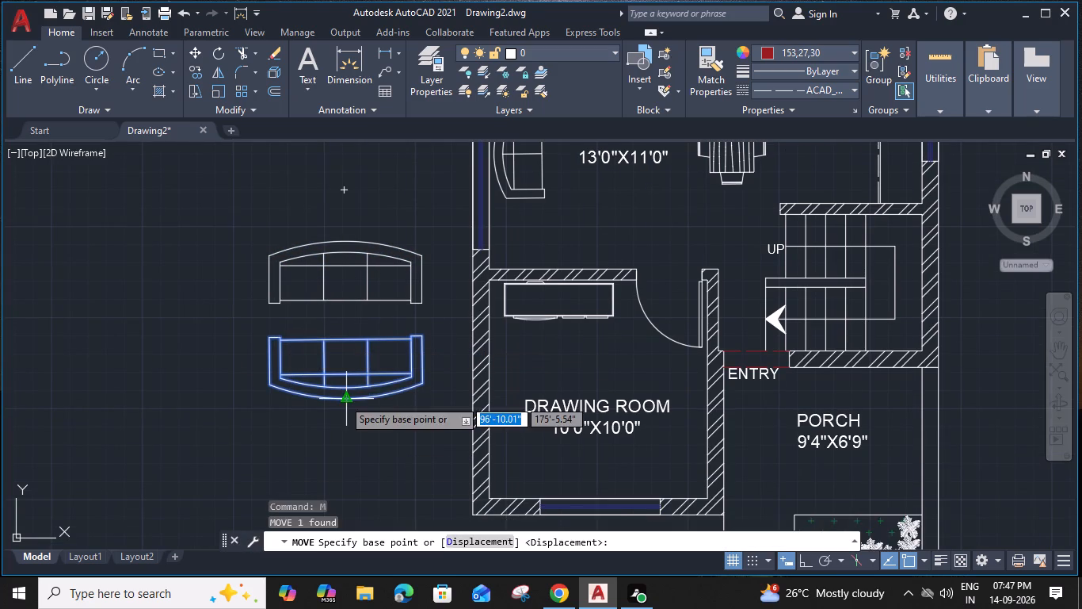
pyautogui.click(343, 399)
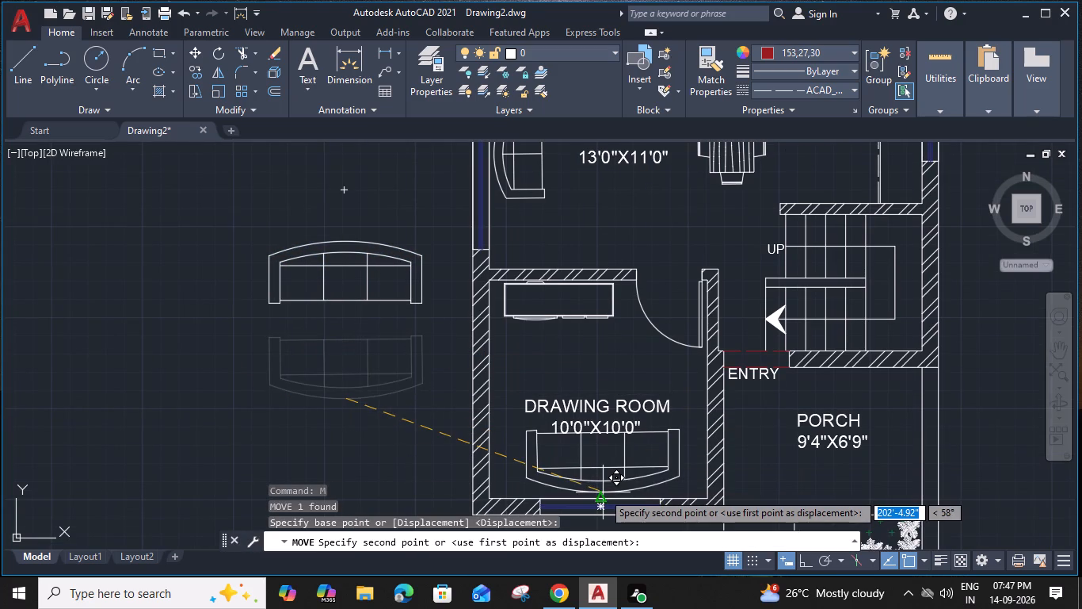
pyautogui.click(603, 492)
pyautogui.press('Escape')
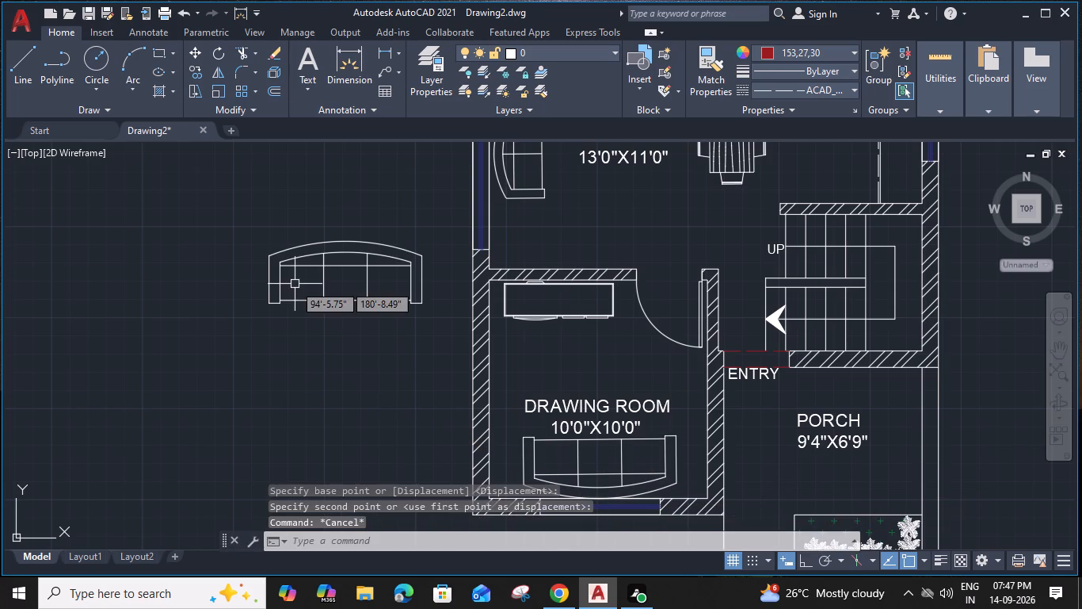
# Delete the leftover source three-seat sofa outside the house, beside the DRAWING ROOM.
pyautogui.click(294, 283)
pyautogui.click(287, 286)
pyautogui.click(269, 286)
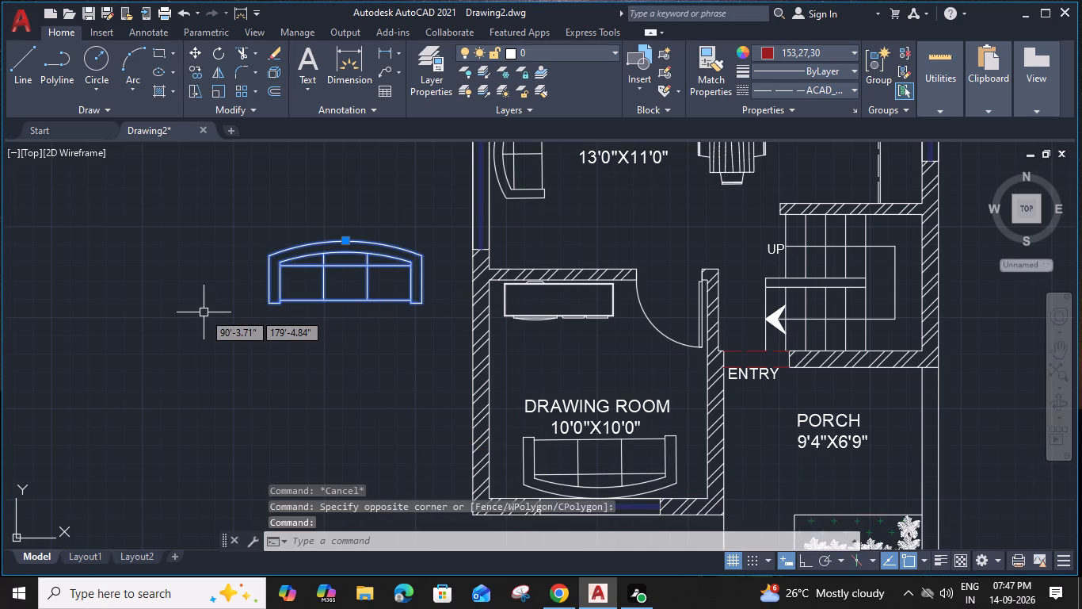
pyautogui.press('Delete')
# Move the DRAWING ROOM label up slightly, between the entertainment center and the sofa.
pyautogui.scroll(-1, 585, 425)
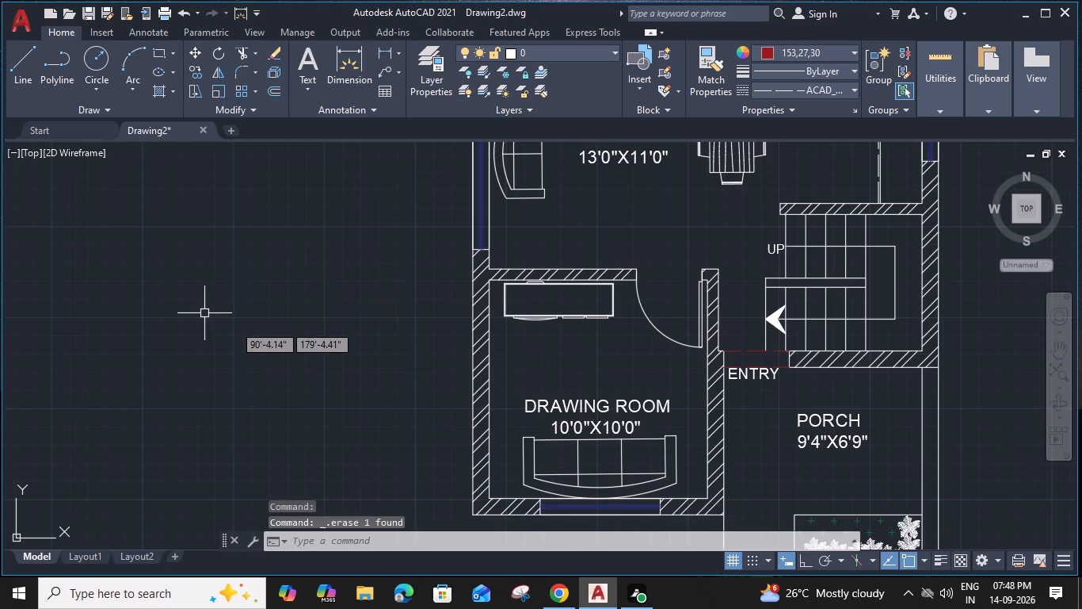
pyautogui.moveTo(584, 416); pyautogui.dragTo(548, 412, button='middle')
pyautogui.click(551, 411)
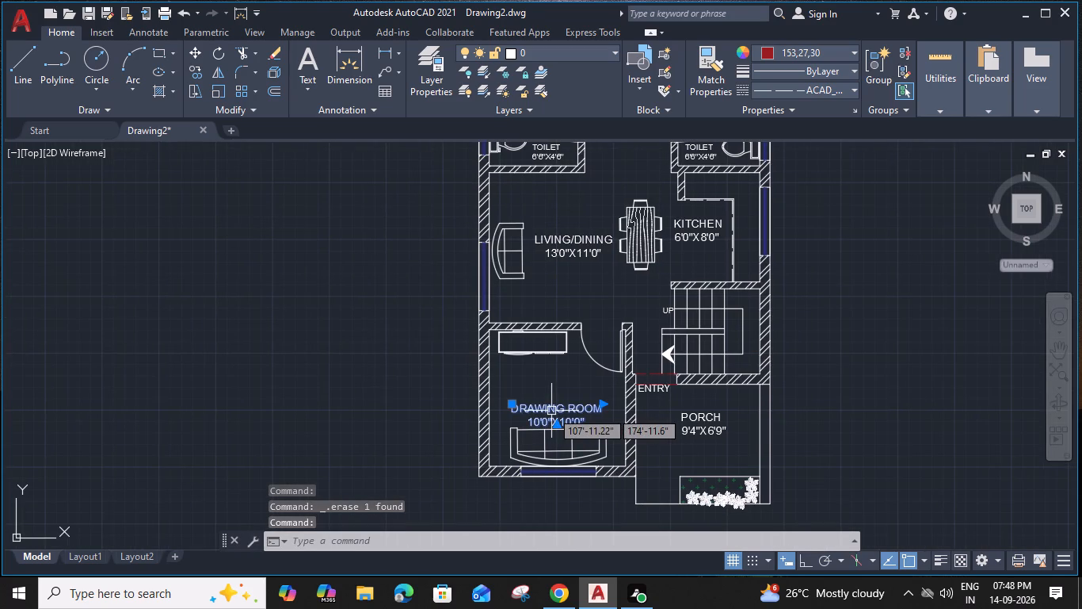
pyautogui.write('M')
pyautogui.press('space')
pyautogui.click(554, 410)
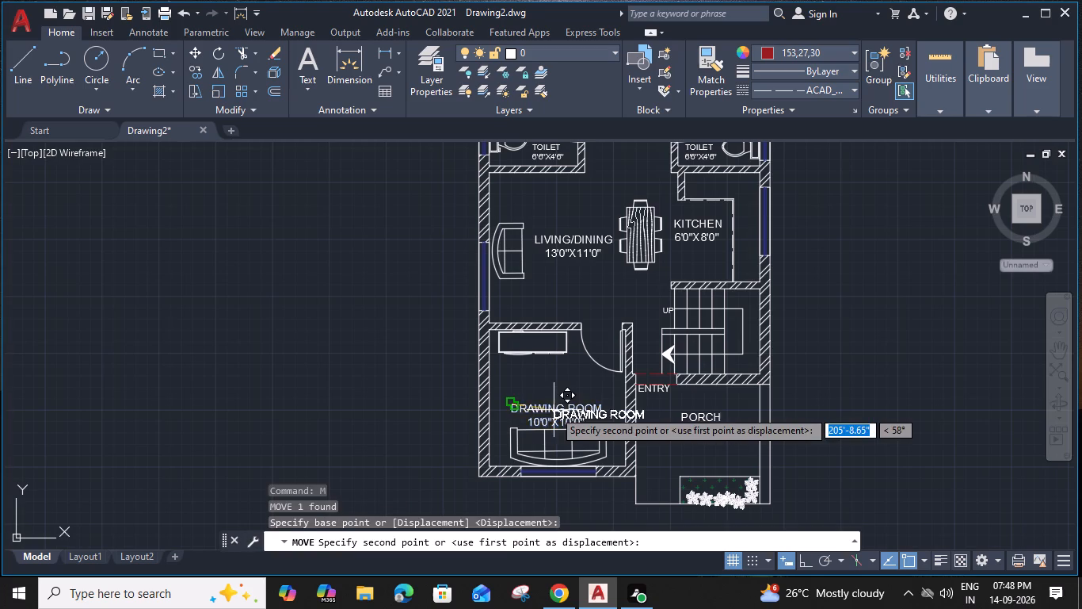
pyautogui.click(512, 383)
# Copy the PORCH label to the empty area just below the DRAWING ROOM's window wall.
pyautogui.scroll(-2, 512, 383)
pyautogui.moveTo(512, 383); pyautogui.dragTo(464, 392, button='middle')
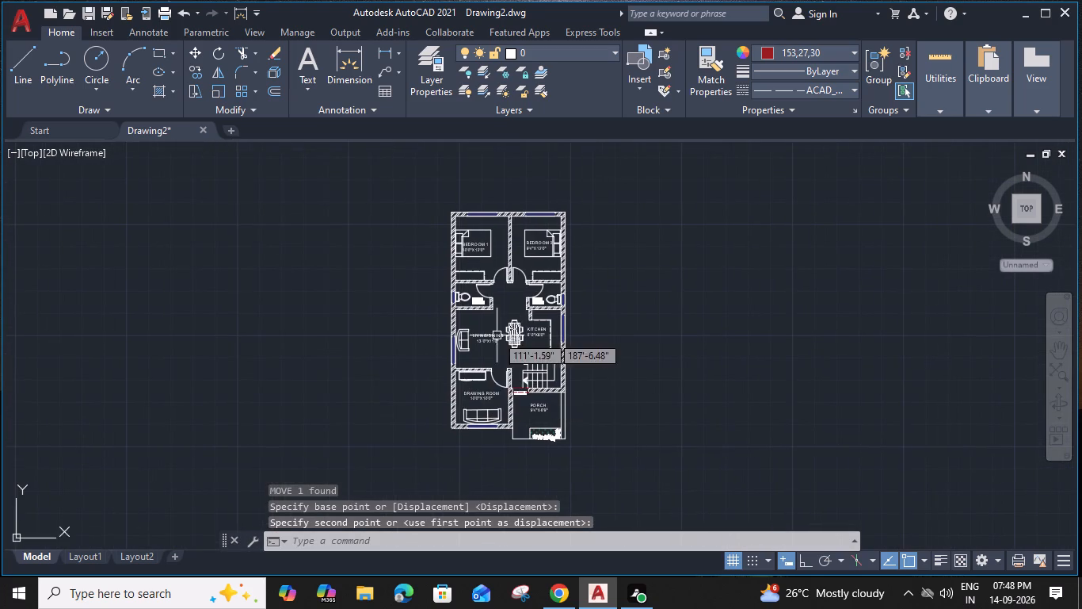
pyautogui.scroll(1, 497, 335)
pyautogui.moveTo(556, 412); pyautogui.dragTo(556, 373, button='middle')
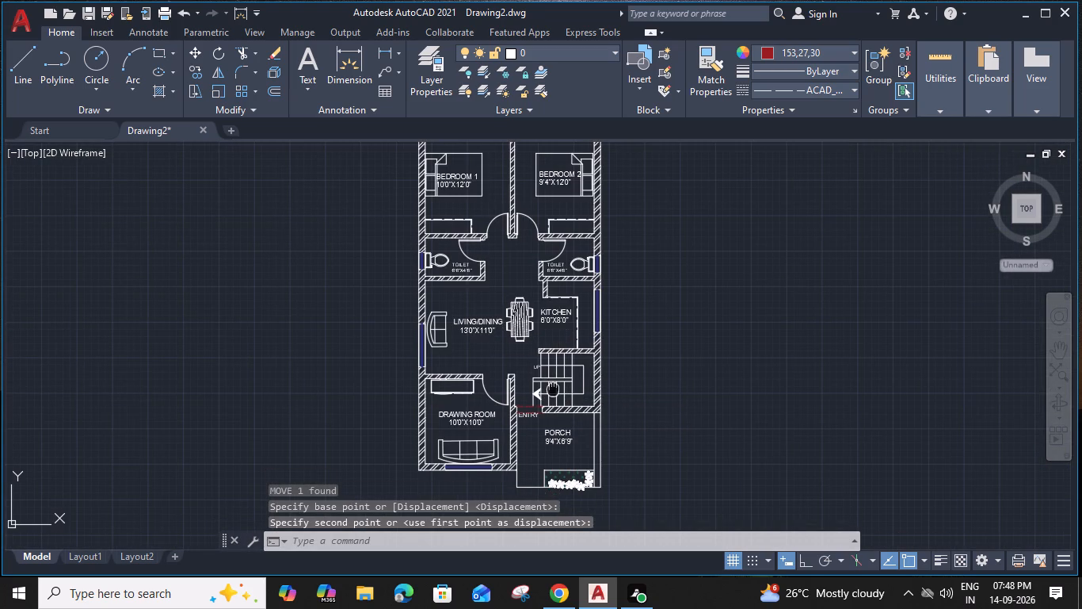
pyautogui.moveTo(559, 425); pyautogui.dragTo(574, 406, button='middle')
pyautogui.scroll(1, 578, 392)
pyautogui.click(580, 392)
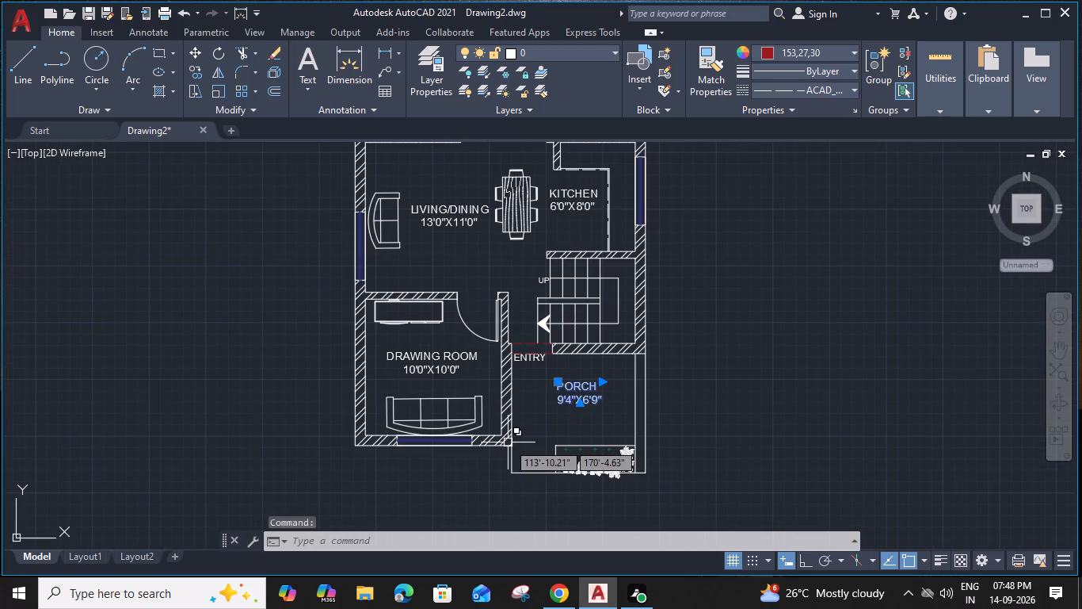
pyautogui.write('CO')
pyautogui.press('Return')
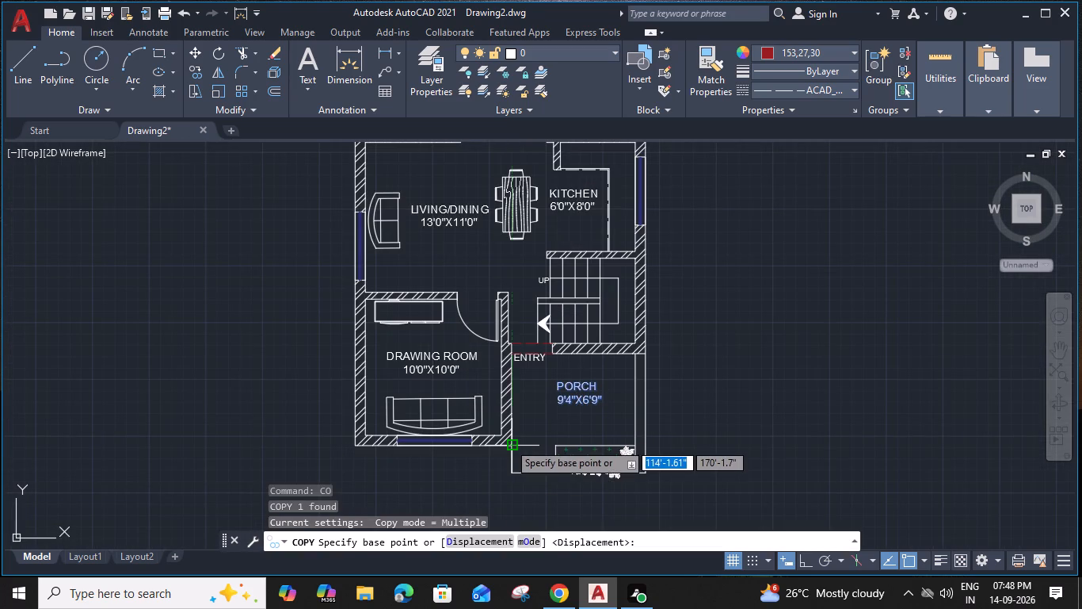
pyautogui.click(582, 393)
pyautogui.moveTo(515, 424); pyautogui.dragTo(637, 339, button='middle')
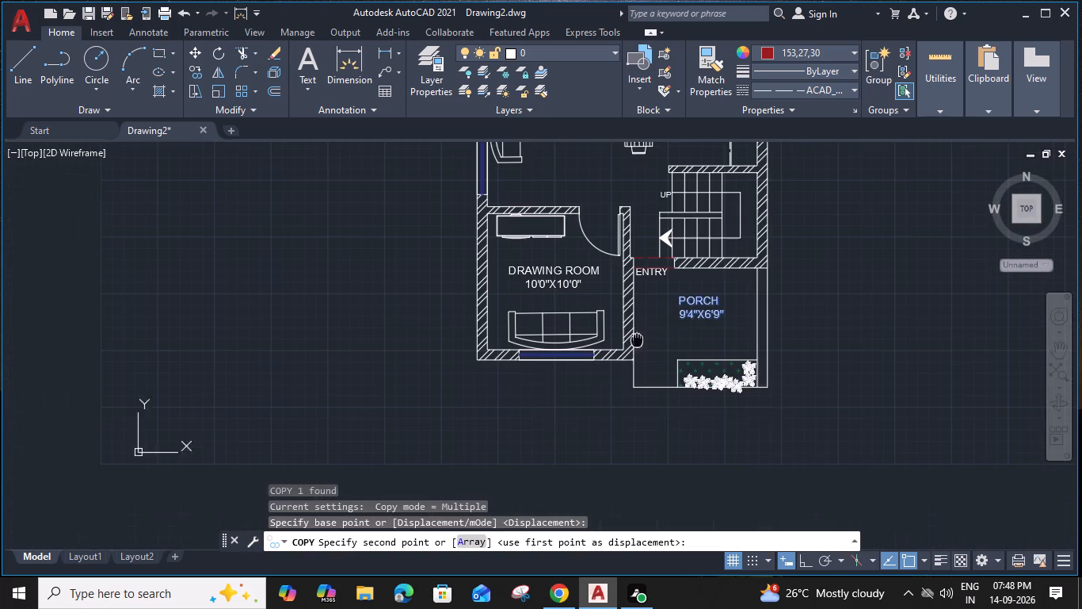
pyautogui.click(540, 404)
pyautogui.press('Escape')
# Open the copied PORCH label for editing, widen its text frame and set all its text to 1' height.
pyautogui.click(534, 401)
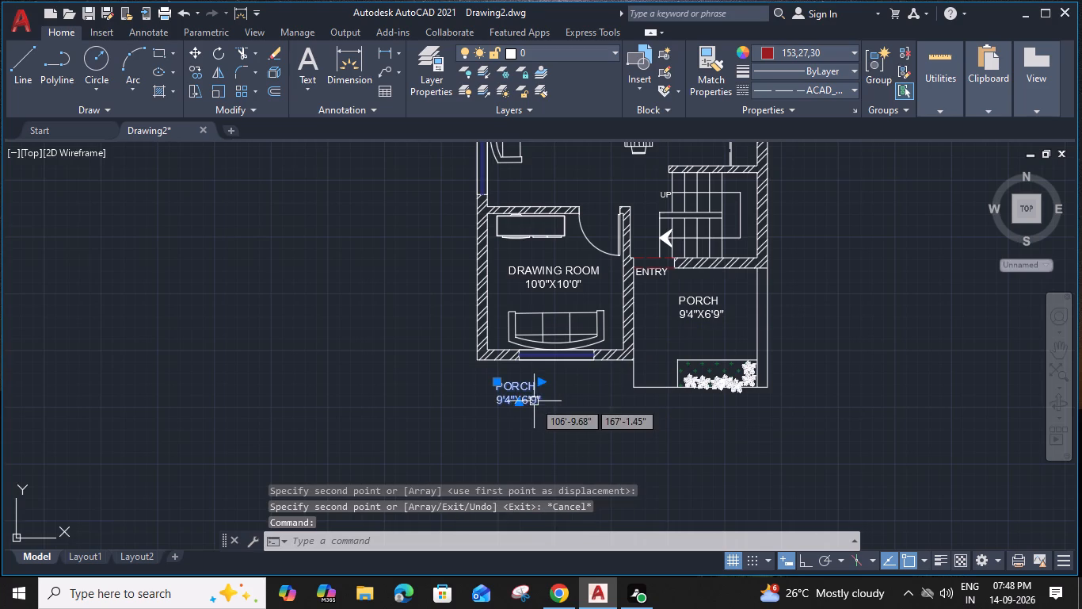
pyautogui.click(534, 401)
pyautogui.scroll(3, 534, 401)
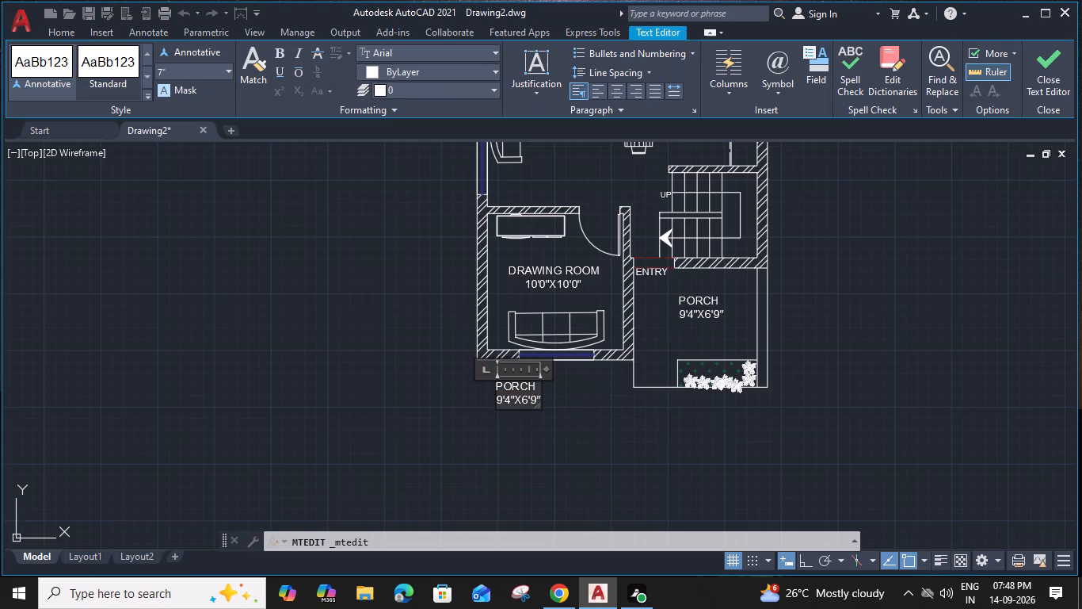
pyautogui.moveTo(546, 358); pyautogui.dragTo(667, 370)
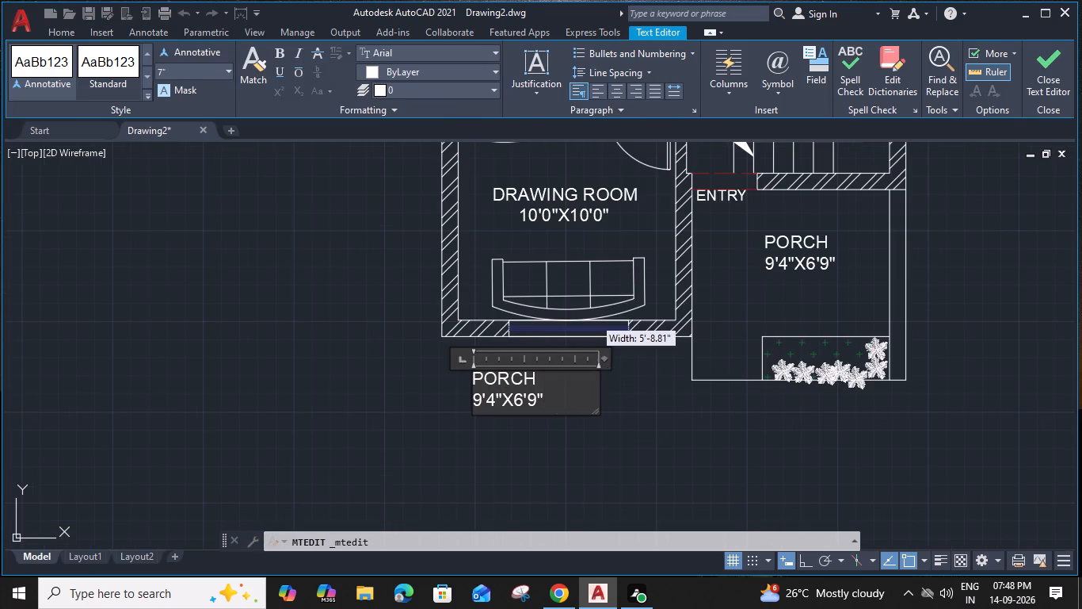
pyautogui.moveTo(561, 397); pyautogui.dragTo(422, 375)
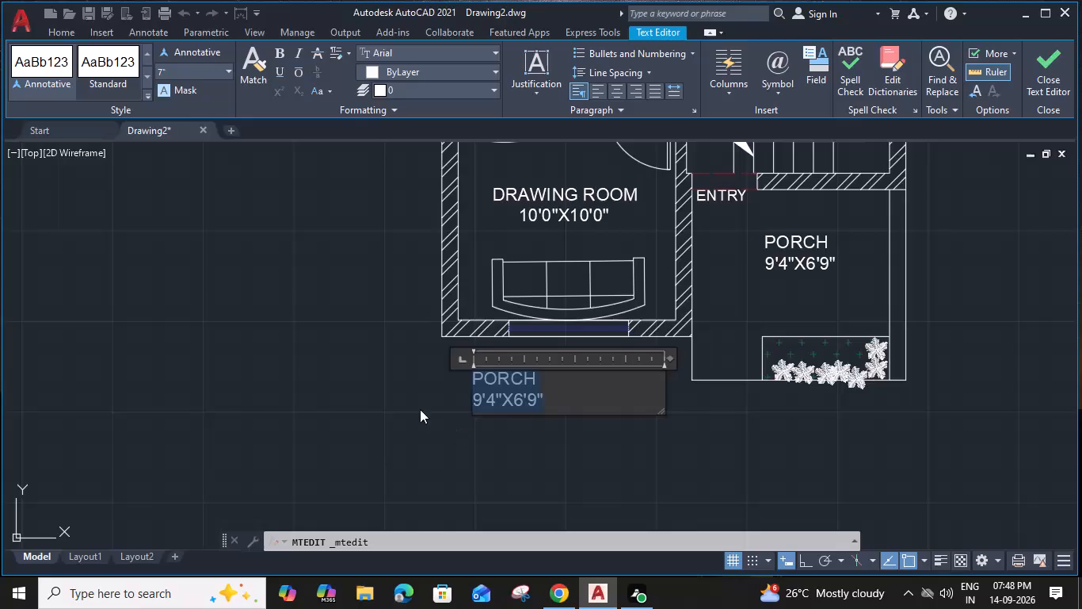
pyautogui.click(185, 78)
pyautogui.write("1'")
pyautogui.press('Return')
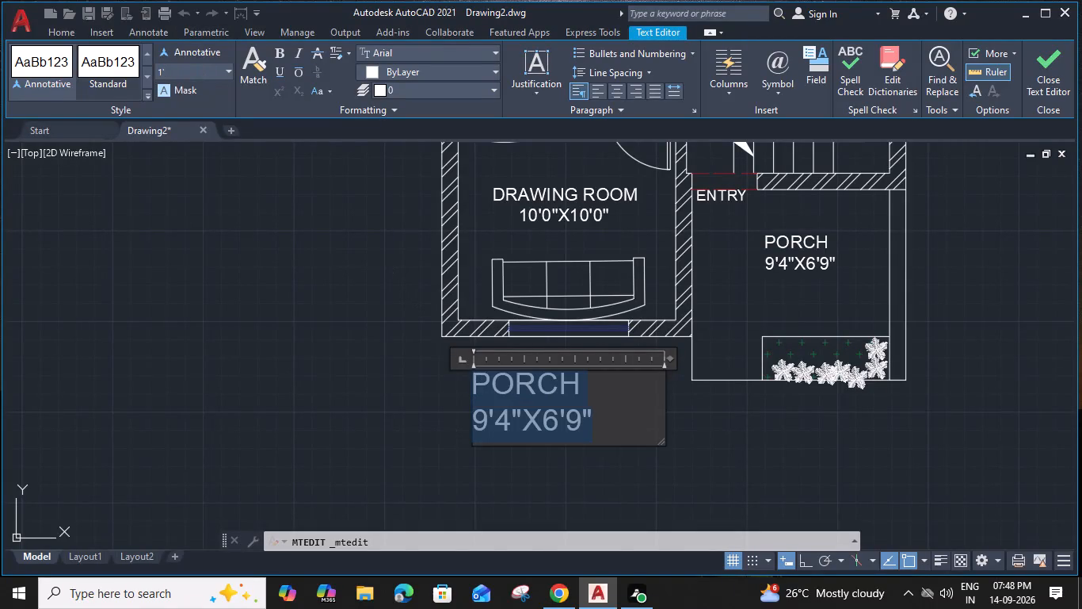
# Replace the copied label's text with HOUSE PLAN and widen its frame so the title fits on one line.
pyautogui.moveTo(505, 264); pyautogui.dragTo(481, 175, button='middle')
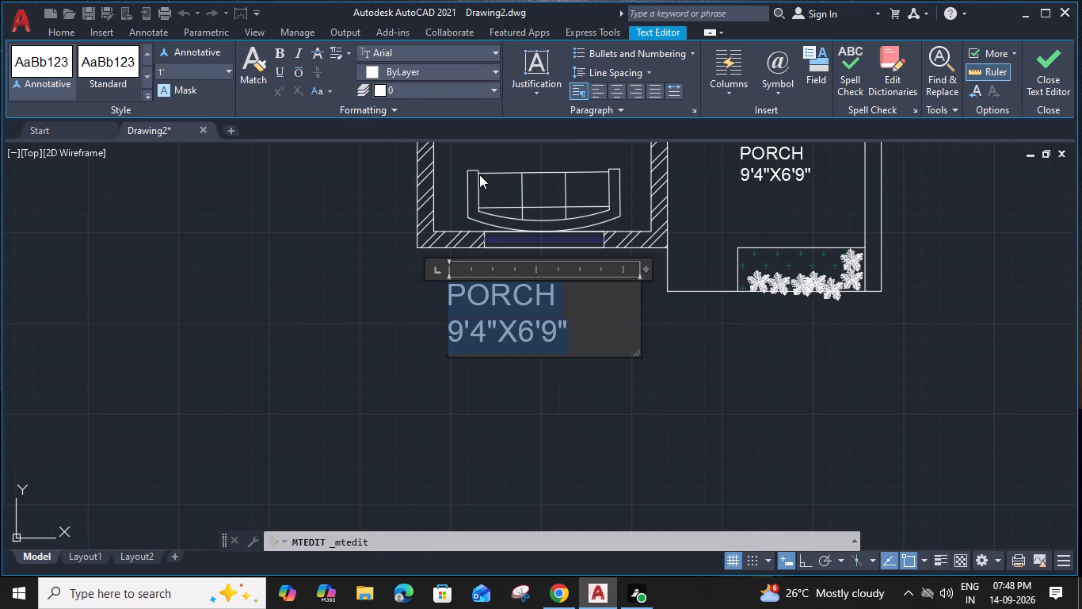
pyautogui.write('FOU')
pyautogui.write('SE')
pyautogui.press('BackSpace')
pyautogui.press('BackSpace')
pyautogui.press('BackSpace')
pyautogui.press('BackSpace')
pyautogui.press('BackSpace')
pyautogui.press('BackSpace')
pyautogui.press('BackSpace')
pyautogui.press('BackSpace')
pyautogui.press('BackSpace')
pyautogui.press('BackSpace')
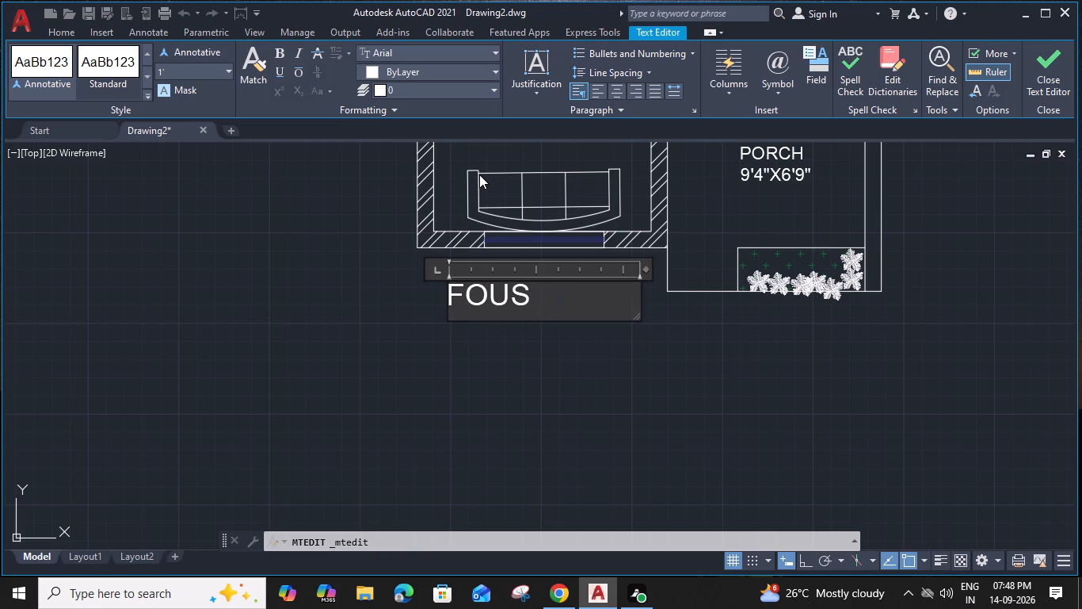
pyautogui.write('HOU')
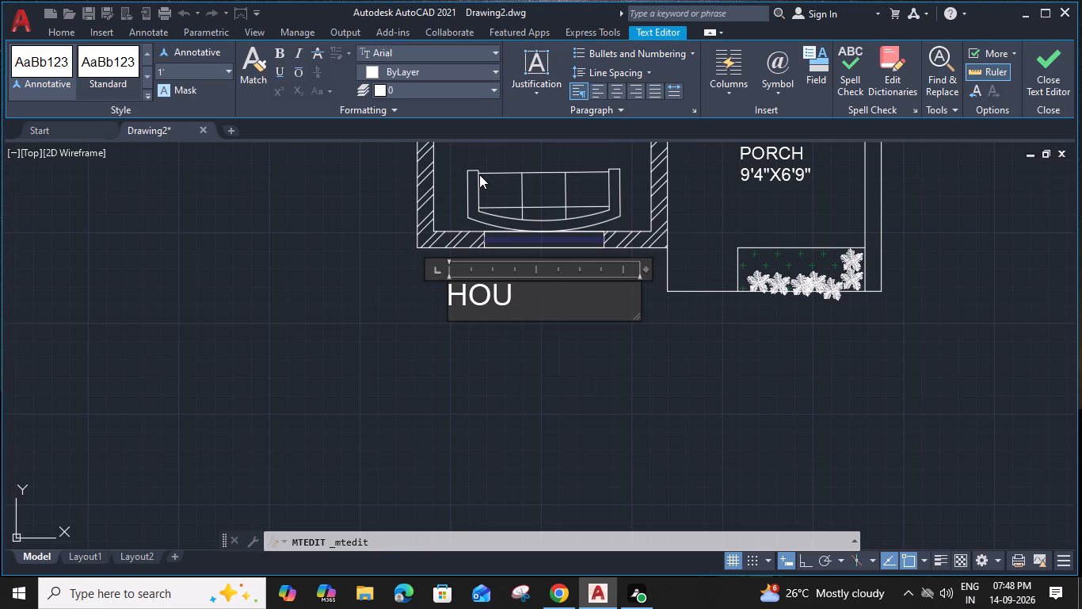
pyautogui.write('SE PL')
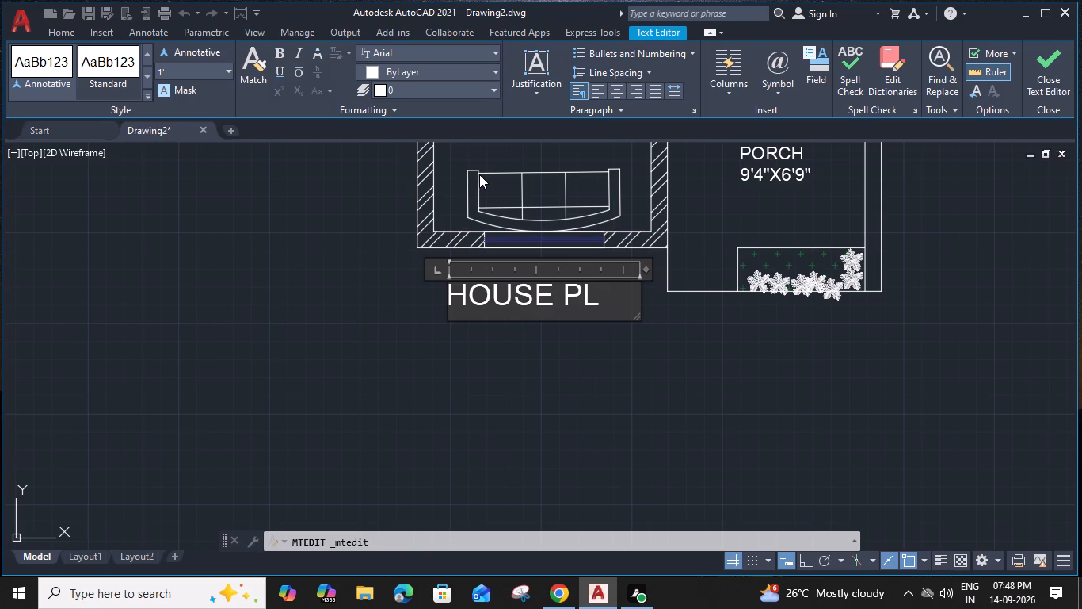
pyautogui.press('a')
pyautogui.press('n')
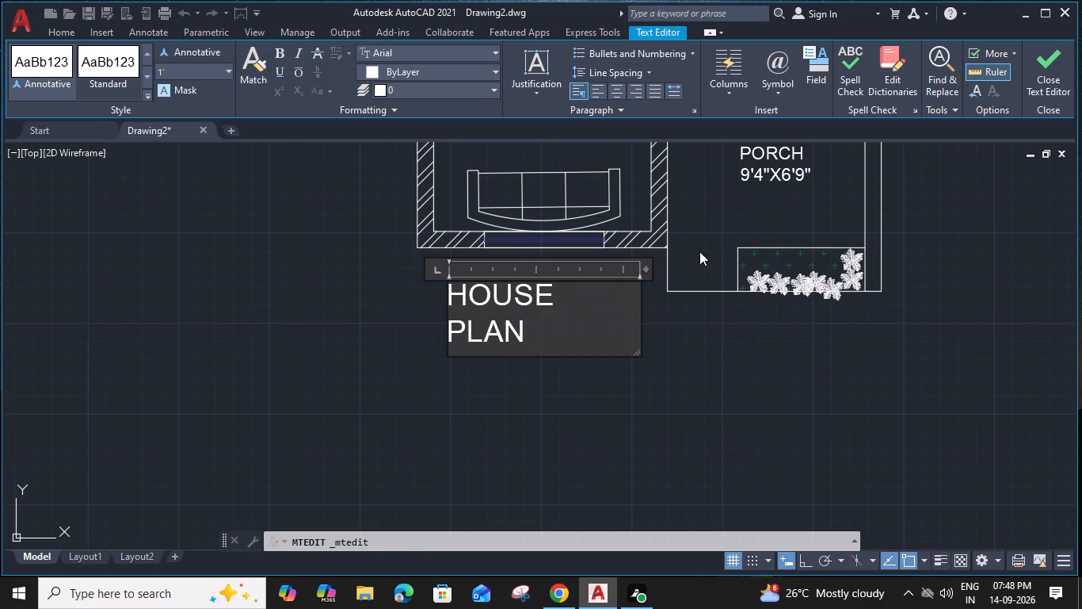
pyautogui.moveTo(644, 270); pyautogui.dragTo(664, 274)
pyautogui.click(669, 333)
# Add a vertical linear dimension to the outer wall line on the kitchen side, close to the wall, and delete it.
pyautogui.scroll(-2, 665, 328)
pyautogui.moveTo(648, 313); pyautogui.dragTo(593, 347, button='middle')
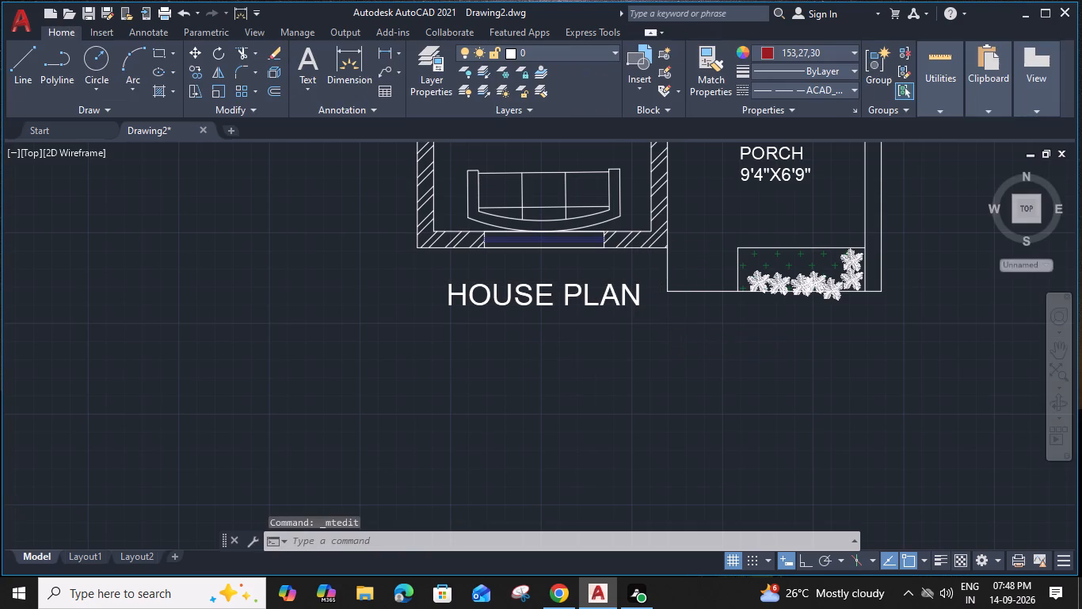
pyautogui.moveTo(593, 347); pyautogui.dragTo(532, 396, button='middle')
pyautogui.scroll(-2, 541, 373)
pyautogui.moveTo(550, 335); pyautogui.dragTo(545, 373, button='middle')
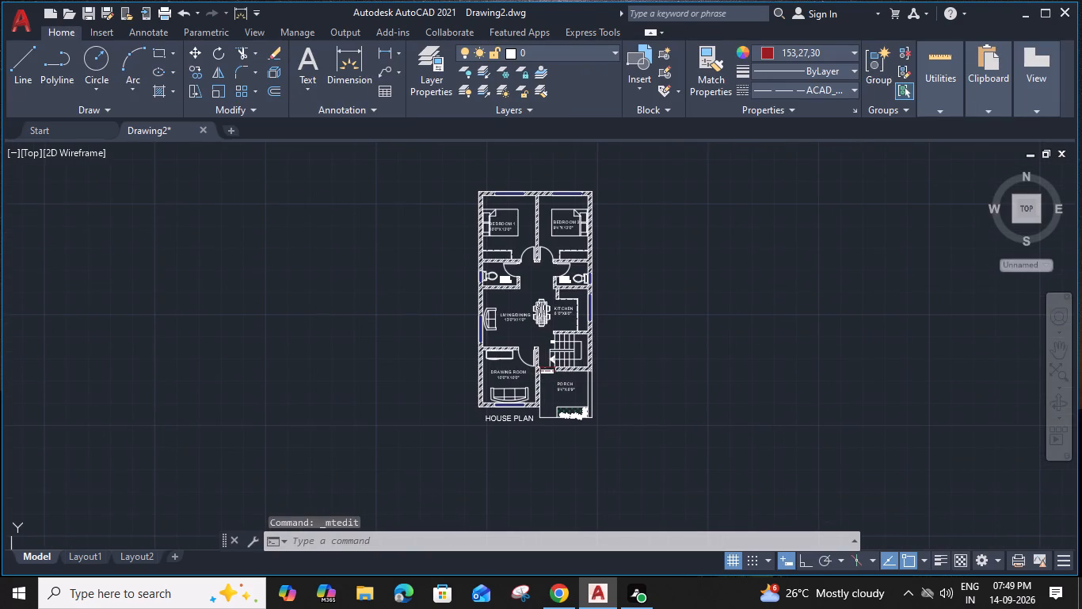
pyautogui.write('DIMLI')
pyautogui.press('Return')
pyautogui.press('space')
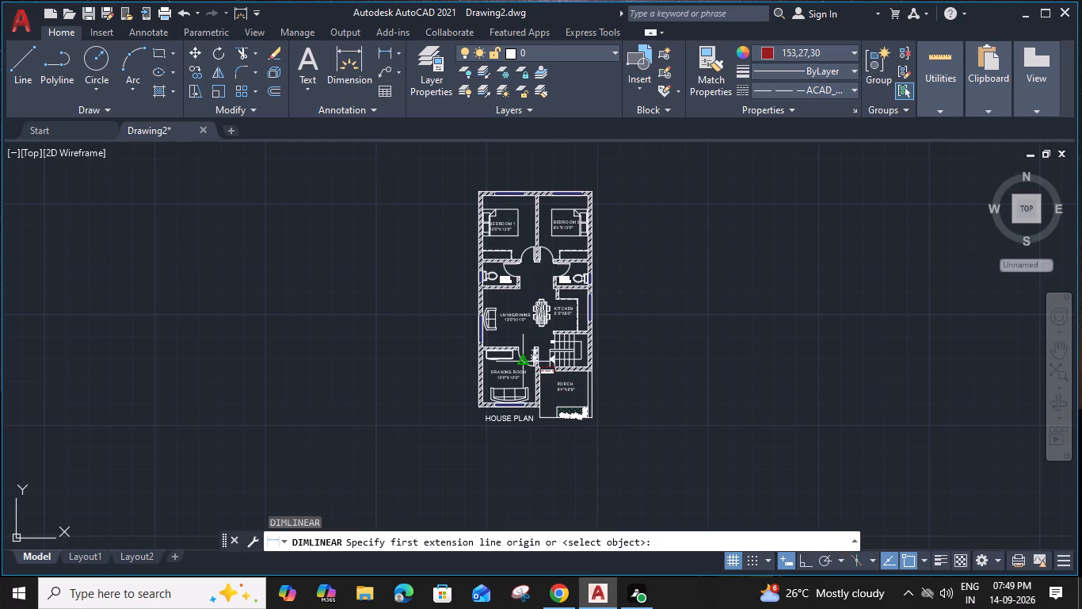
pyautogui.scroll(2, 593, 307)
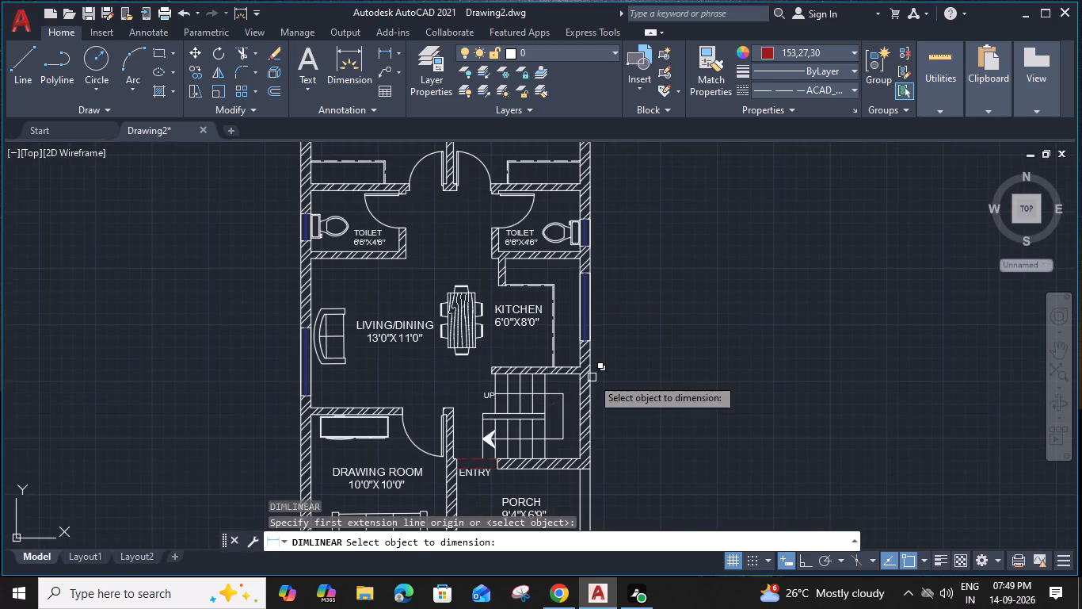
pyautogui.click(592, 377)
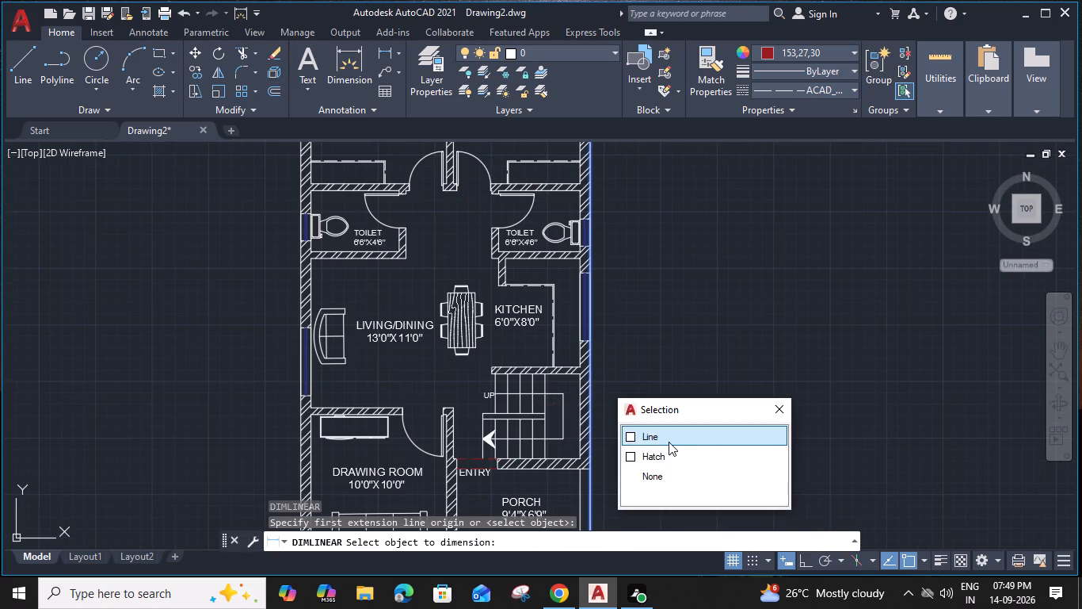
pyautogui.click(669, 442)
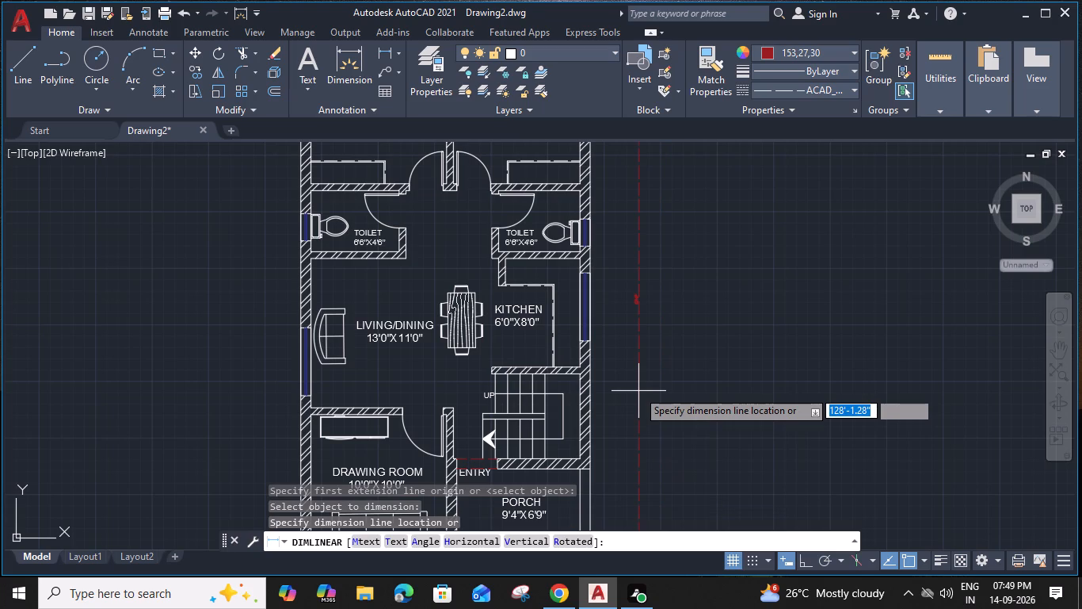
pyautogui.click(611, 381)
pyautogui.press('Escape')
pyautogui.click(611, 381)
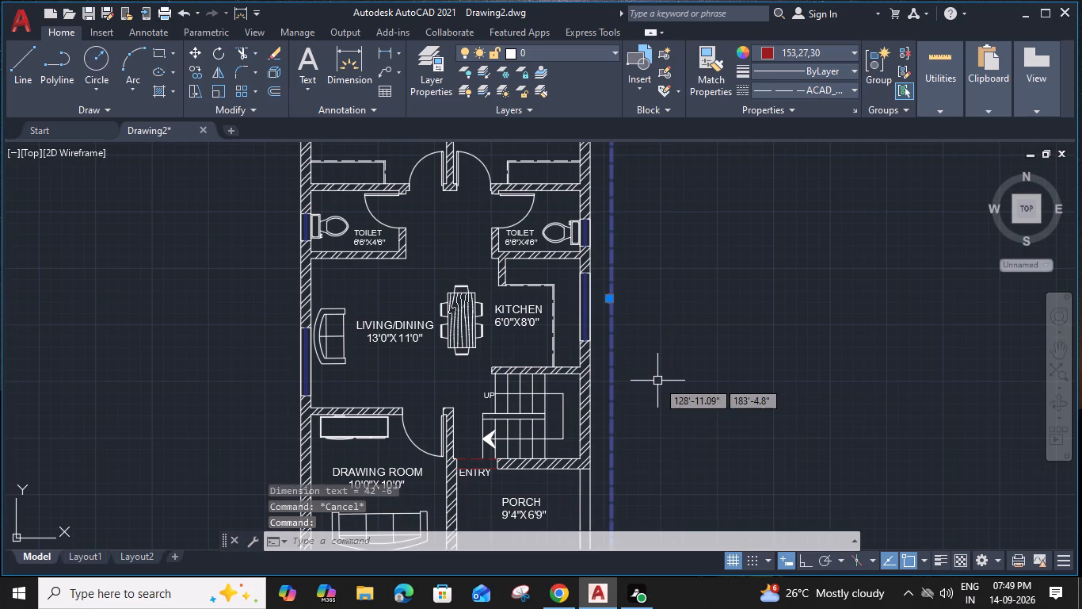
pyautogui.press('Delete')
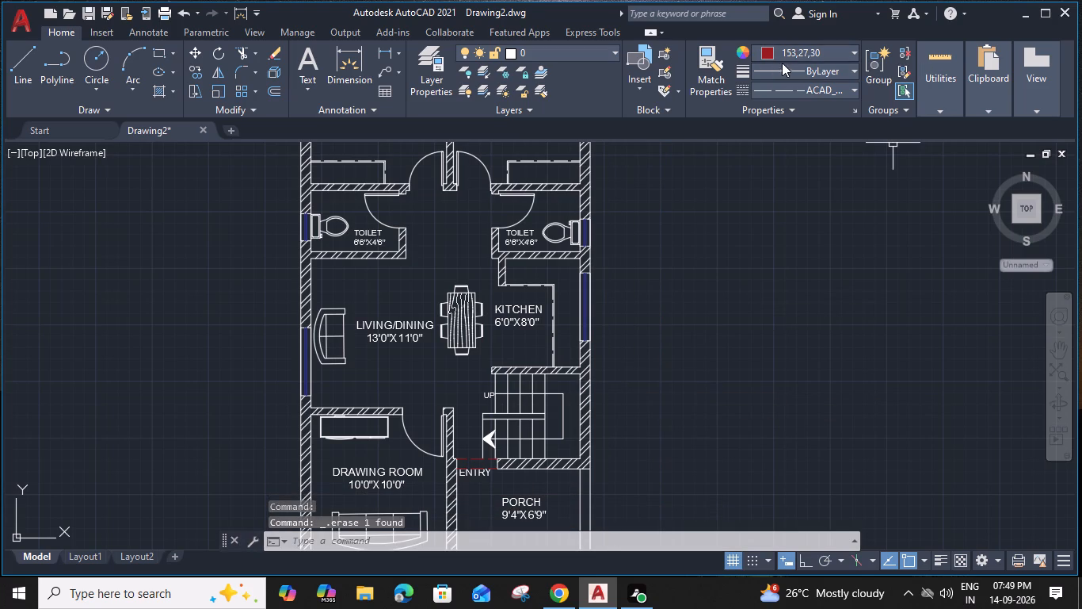
# Set the current object color to ByLayer.
pyautogui.click(806, 55)
pyautogui.click(798, 70)
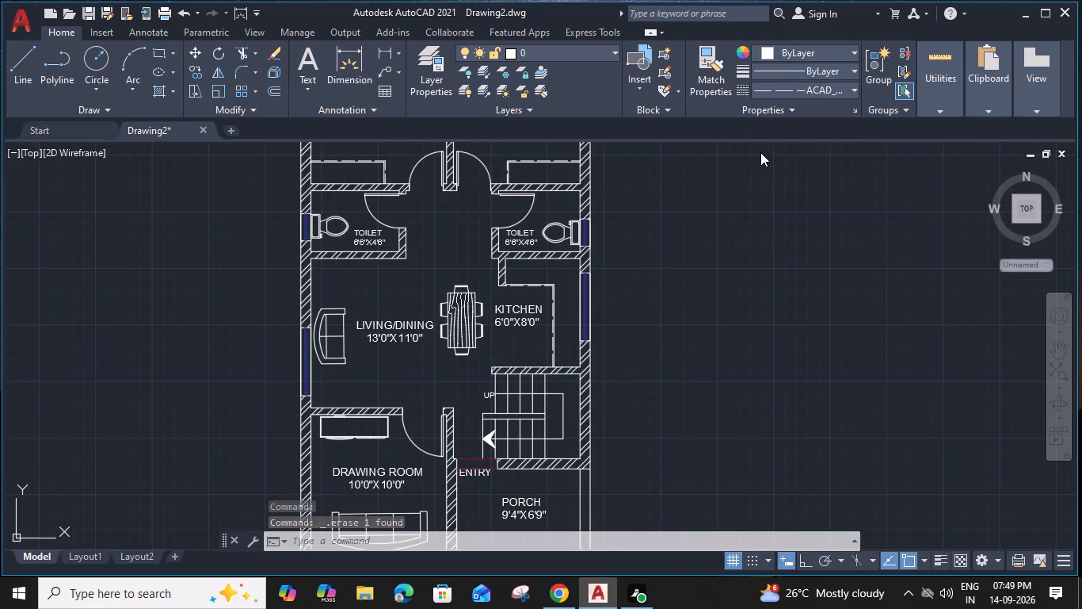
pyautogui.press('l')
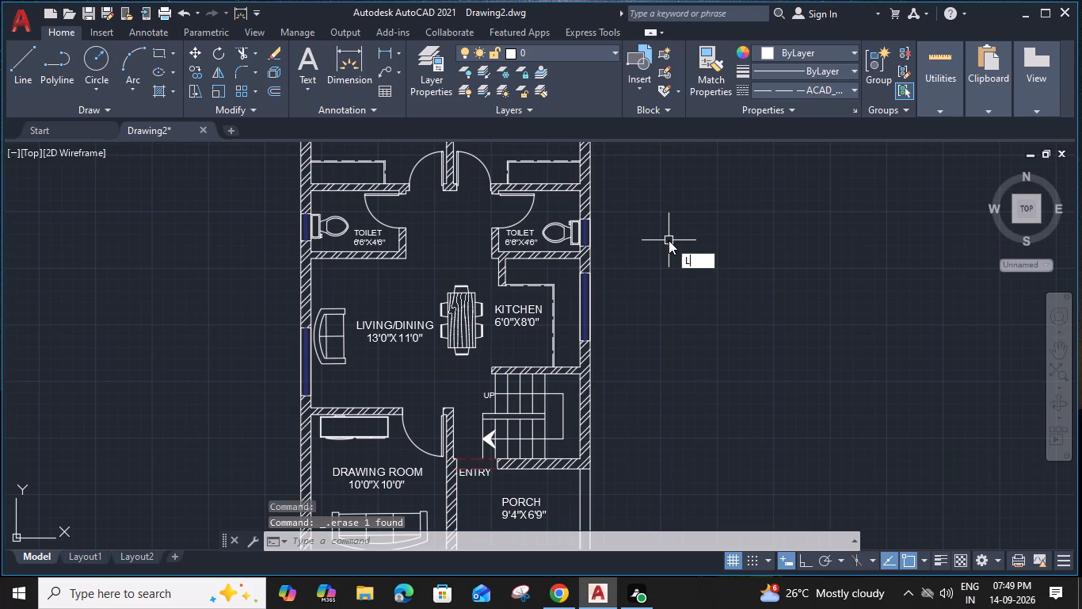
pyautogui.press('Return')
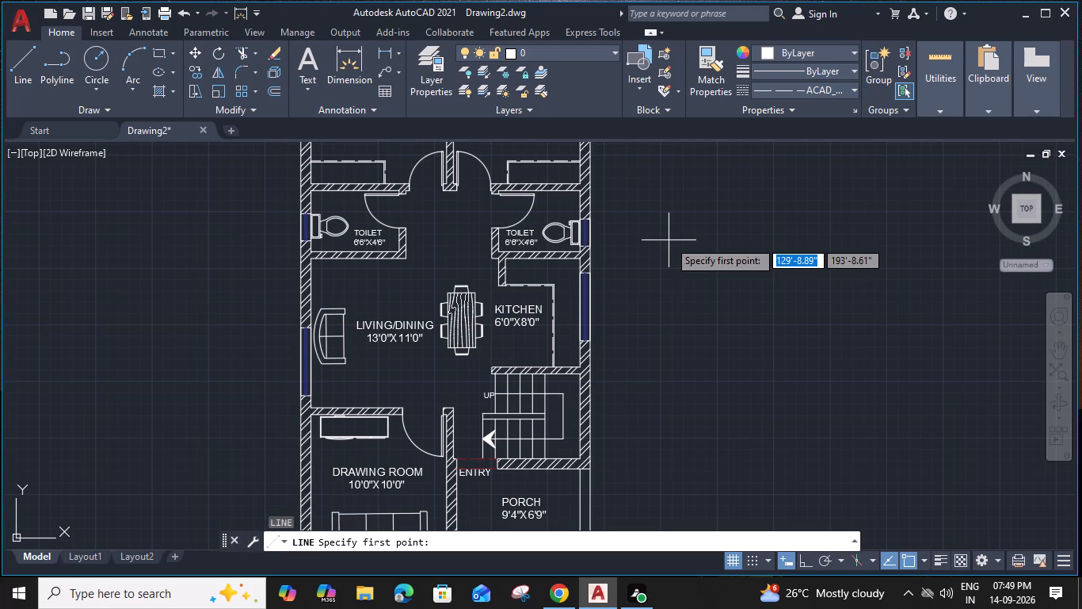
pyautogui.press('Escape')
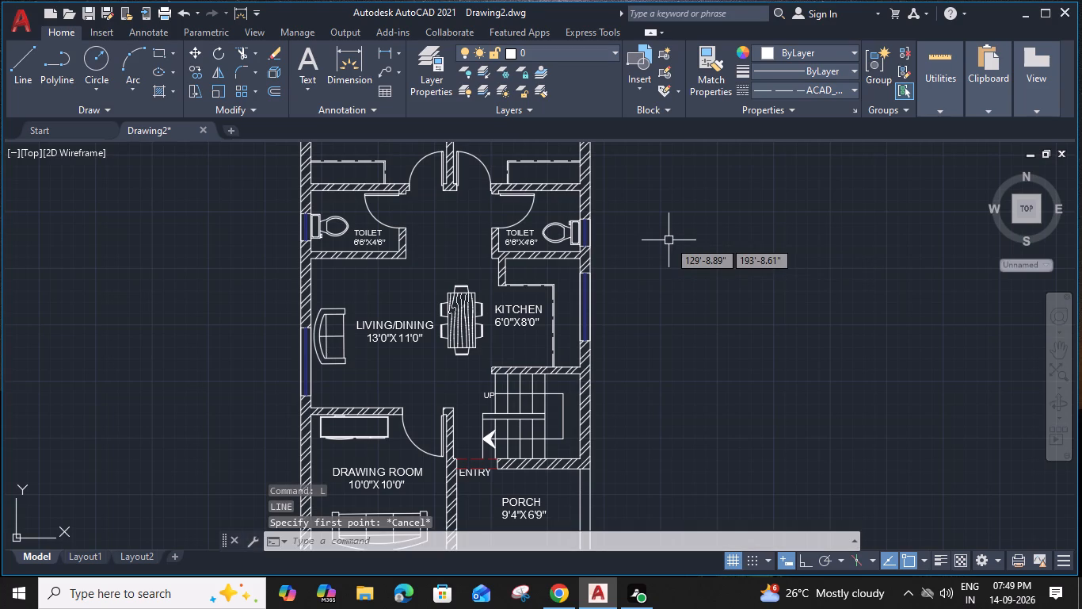
# Add a vertical linear dimension to the outer wall line on the kitchen side, placed close to the wall.
pyautogui.write('DIMLI')
pyautogui.press('Return')
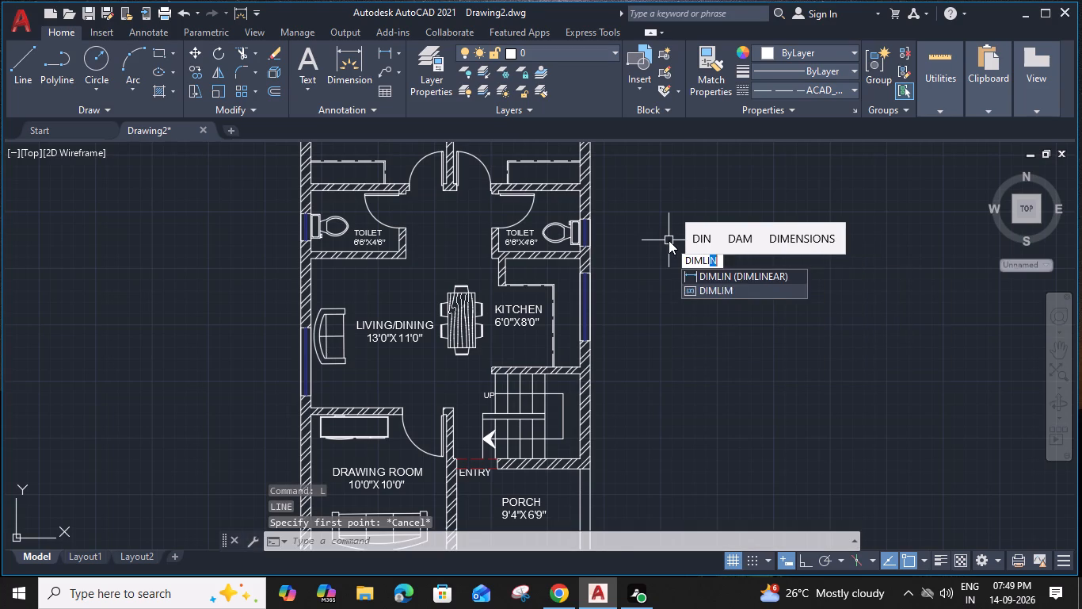
pyautogui.press('space')
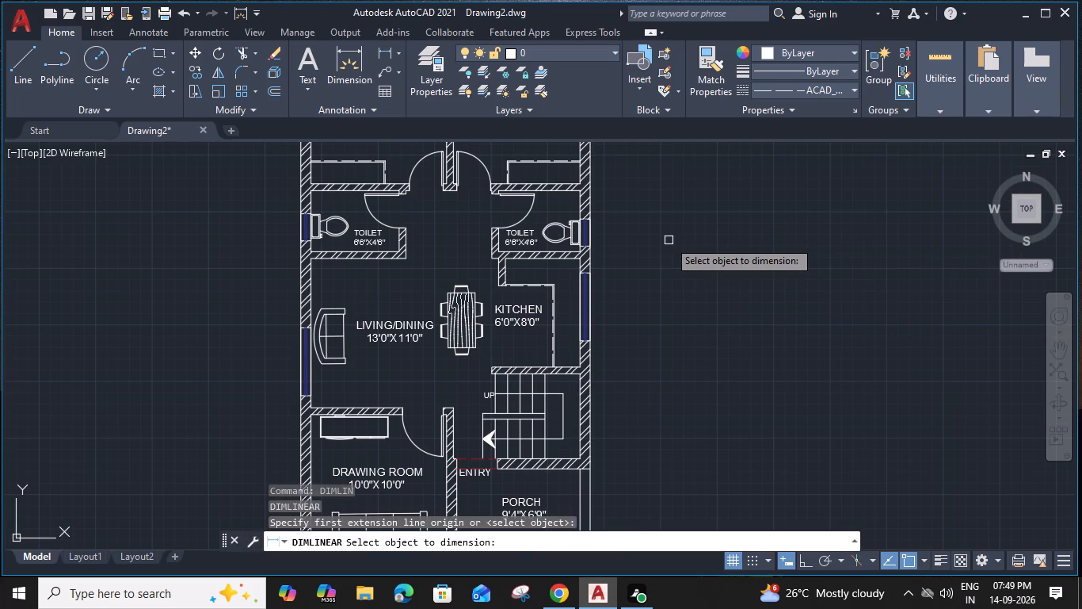
pyautogui.scroll(2, 625, 262)
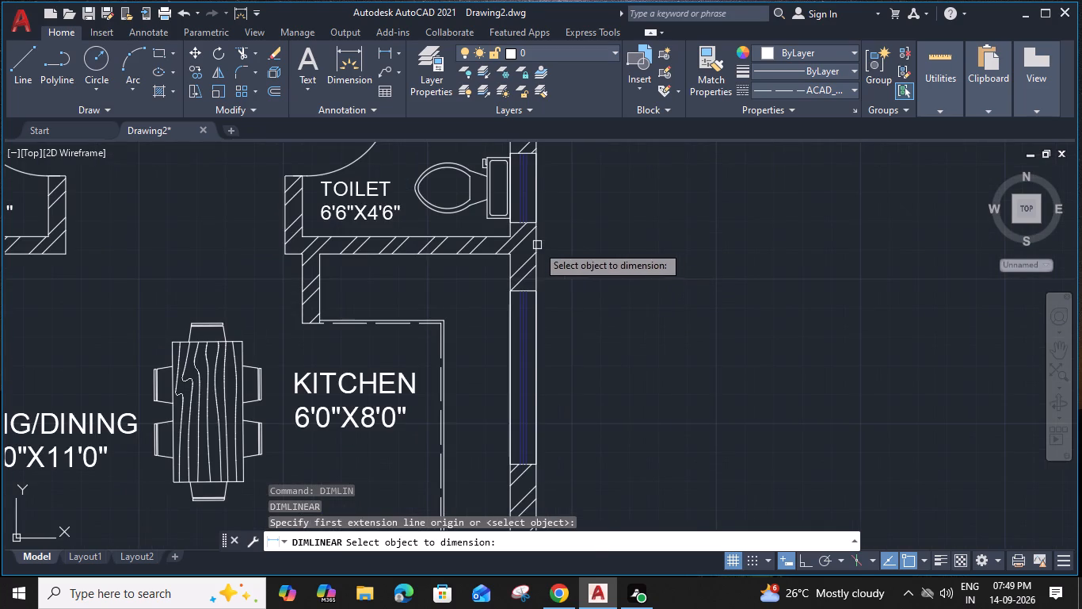
pyautogui.click(537, 245)
pyautogui.click(572, 258)
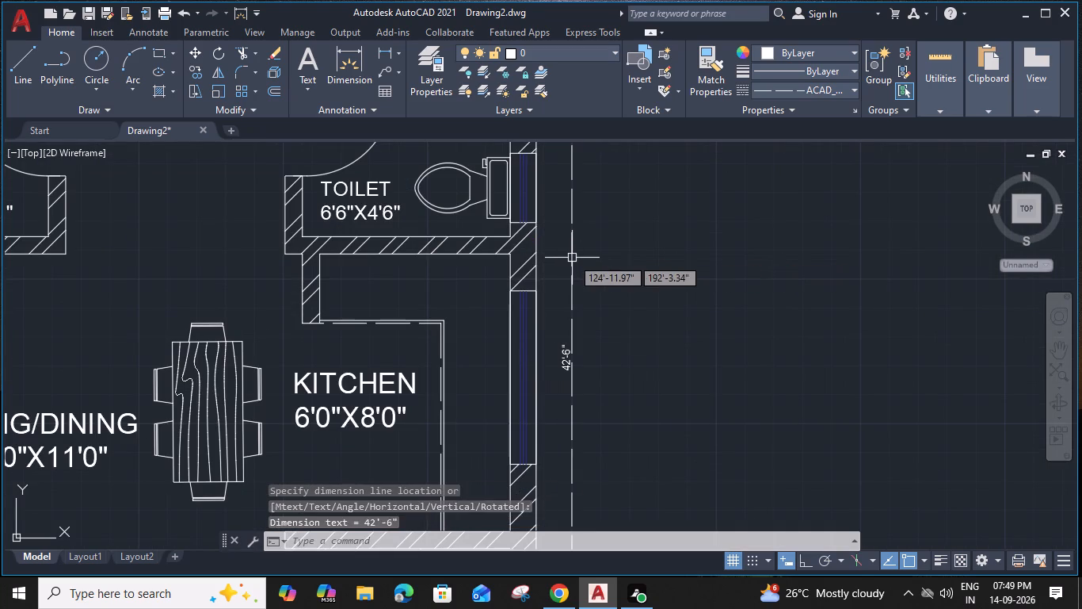
pyautogui.press('Escape')
# Set the linetype of the new vertical wall dimension to ByLayer.
pyautogui.click(572, 258)
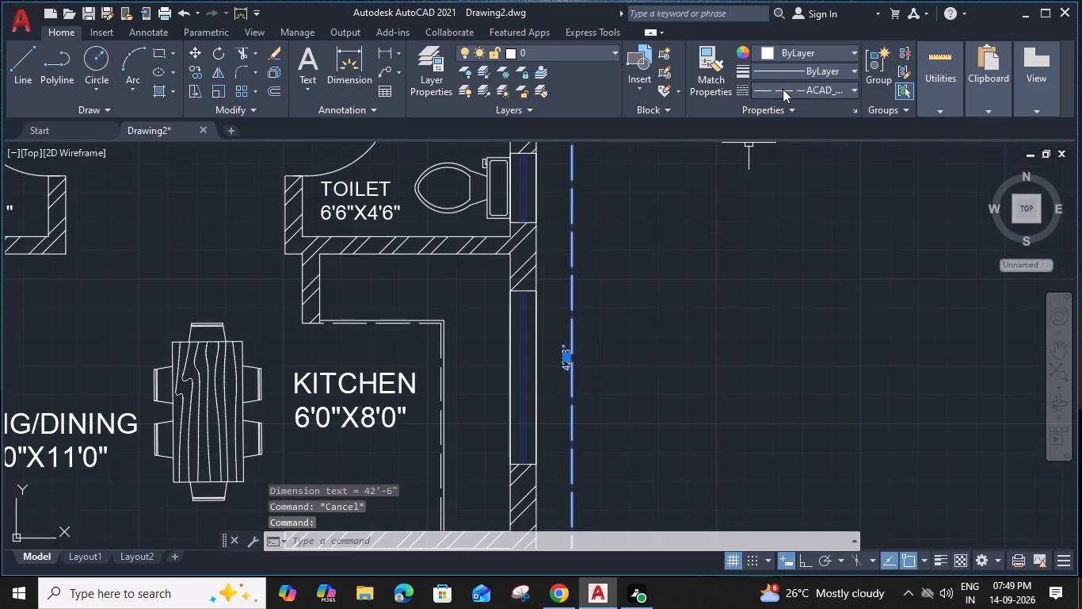
pyautogui.click(783, 89)
pyautogui.click(797, 108)
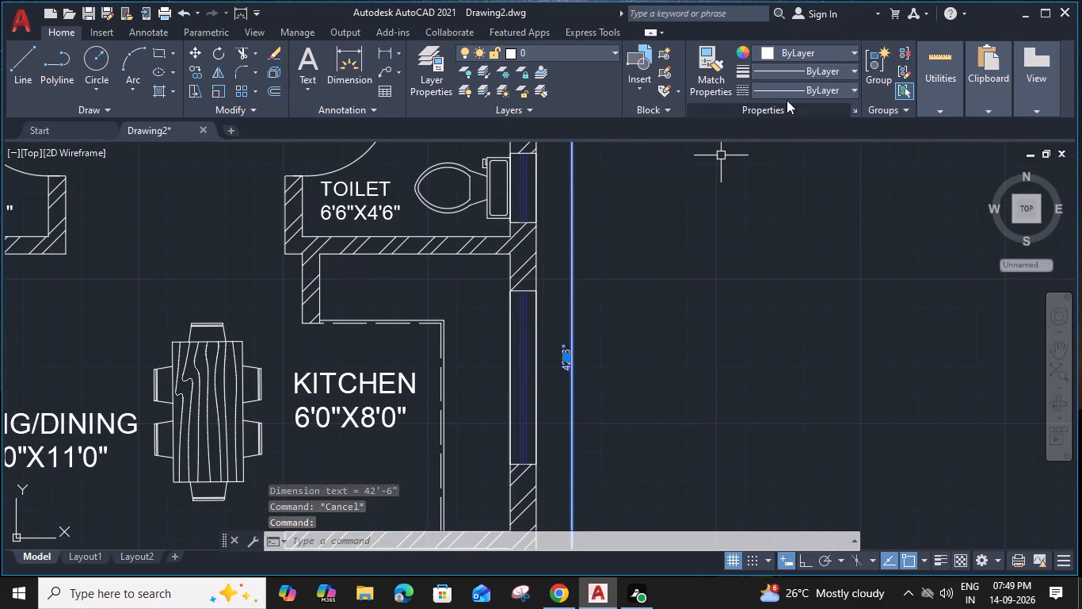
pyautogui.press('Escape')
# Set the current object linetype to ByLayer with nothing selected.
pyautogui.scroll(-1, 714, 231)
pyautogui.moveTo(714, 231); pyautogui.dragTo(695, 220, button='middle')
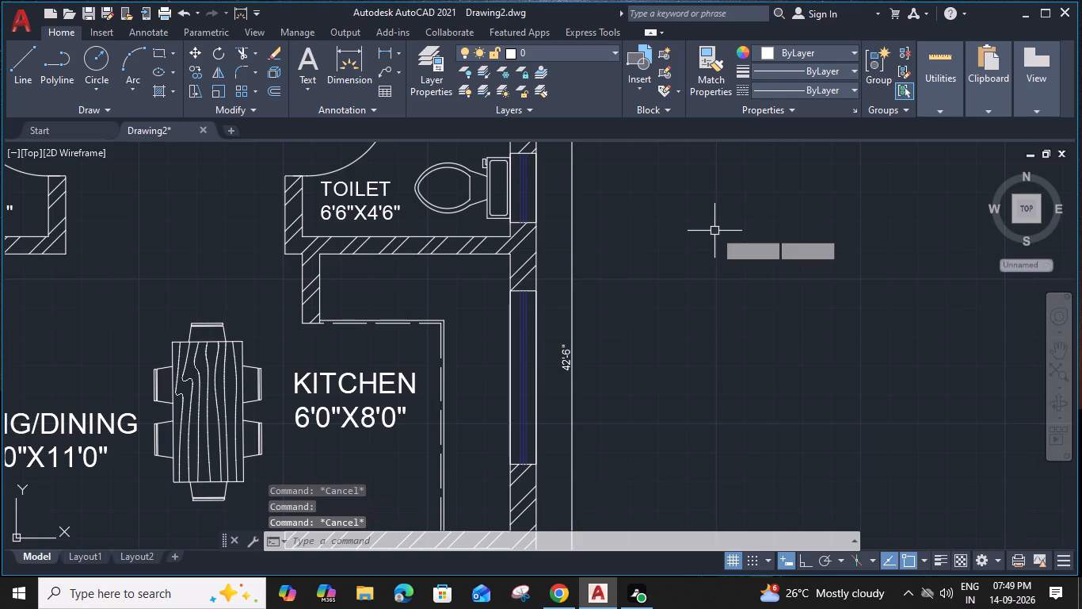
pyautogui.click(815, 84)
pyautogui.click(817, 102)
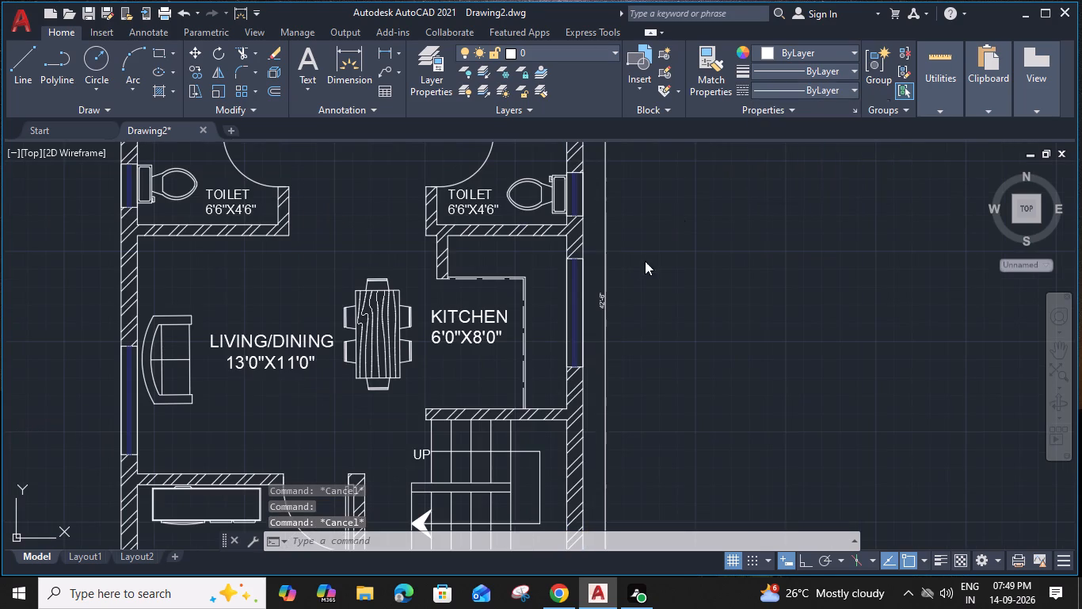
# Add a horizontal linear dimension to the outer wall line above the two bedrooms, placed close to the wall.
pyautogui.scroll(4, 608, 317)
pyautogui.scroll(-2, 594, 339)
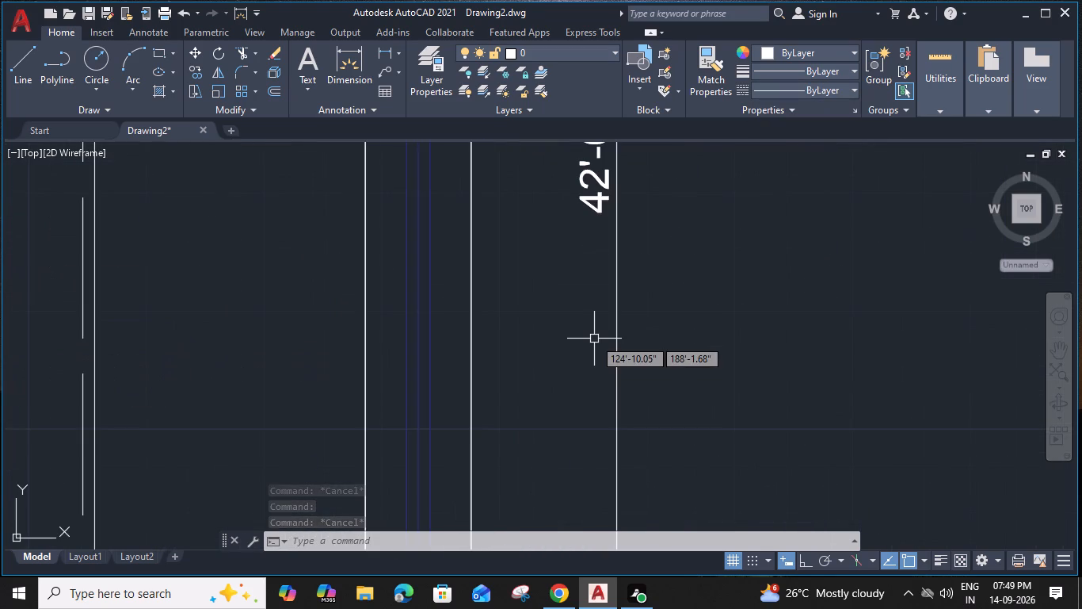
pyautogui.moveTo(594, 339); pyautogui.dragTo(592, 377, button='middle')
pyautogui.scroll(1, 596, 359)
pyautogui.middleClick(596, 359)
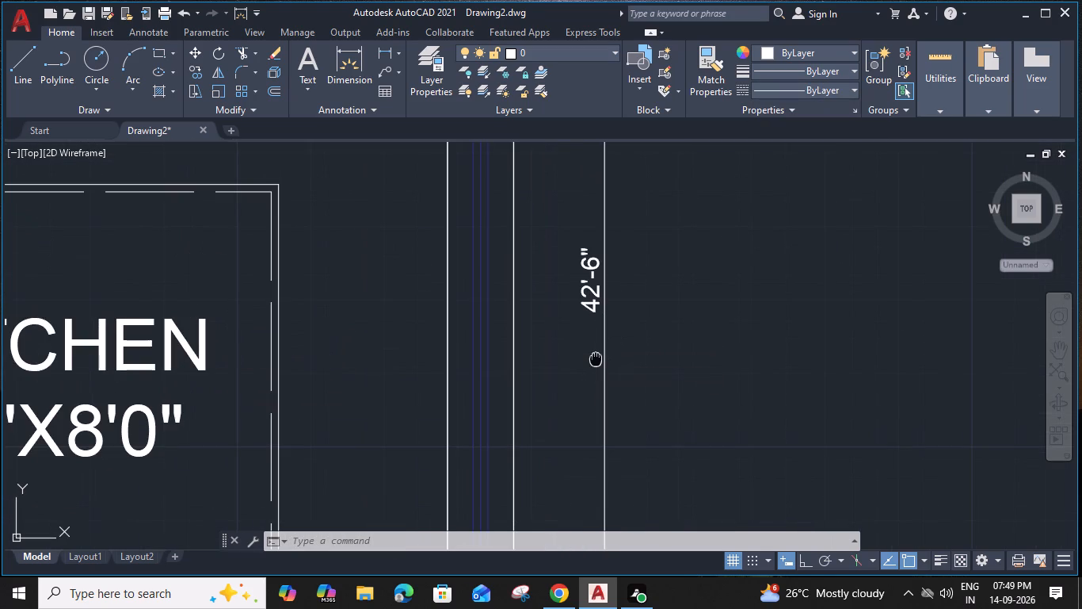
pyautogui.scroll(-3, 596, 359)
pyautogui.scroll(-2, 528, 400)
pyautogui.moveTo(528, 400); pyautogui.dragTo(584, 327, button='middle')
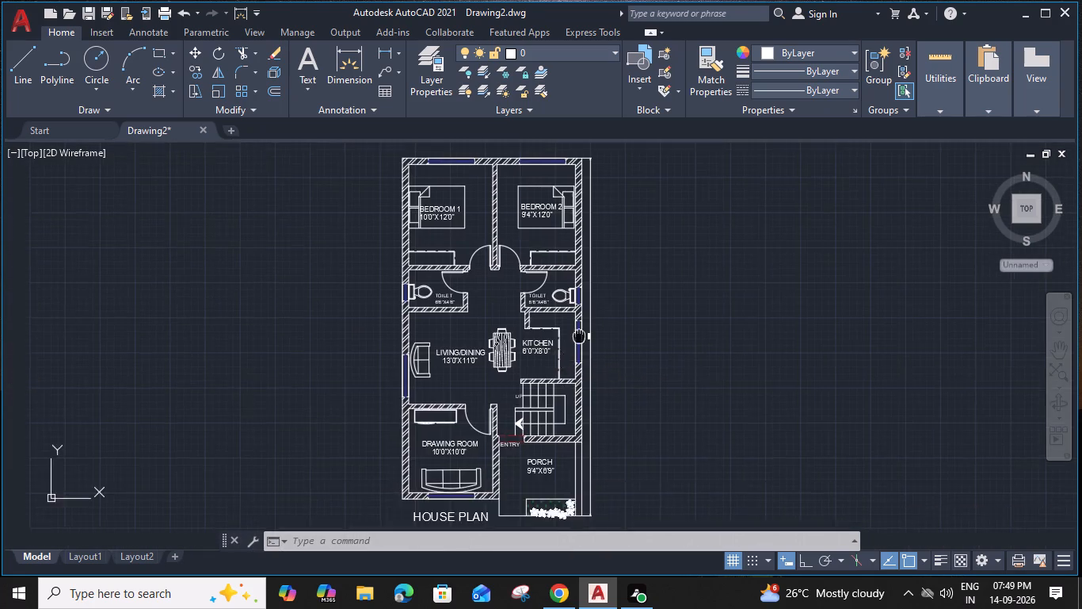
pyautogui.moveTo(584, 327); pyautogui.dragTo(603, 301, button='middle')
pyautogui.moveTo(483, 285); pyautogui.dragTo(478, 295, button='middle')
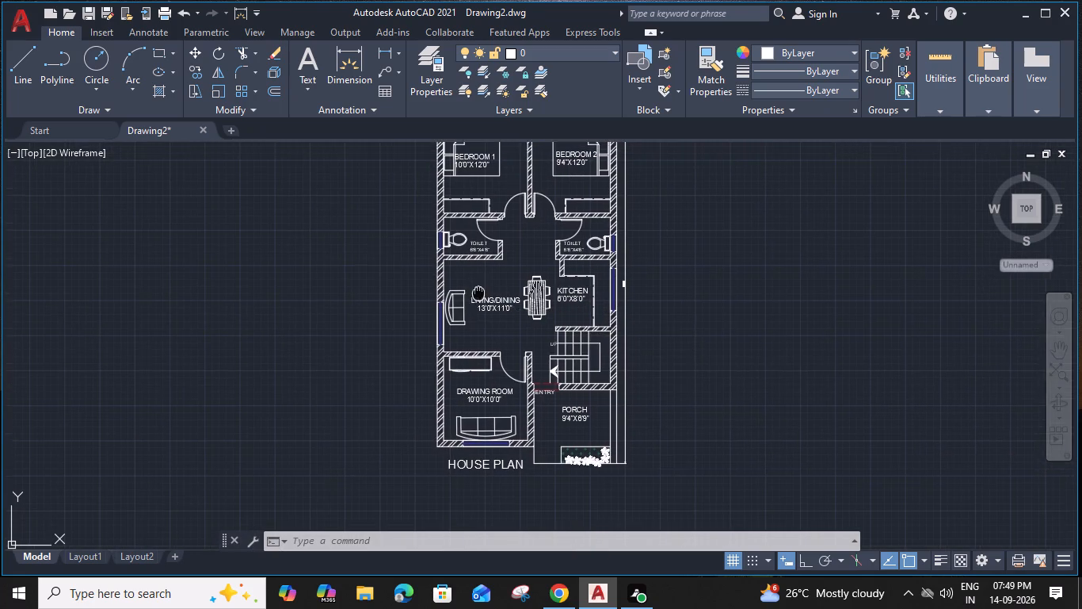
pyautogui.moveTo(478, 295); pyautogui.dragTo(459, 412, button='middle')
pyautogui.scroll(3, 509, 206)
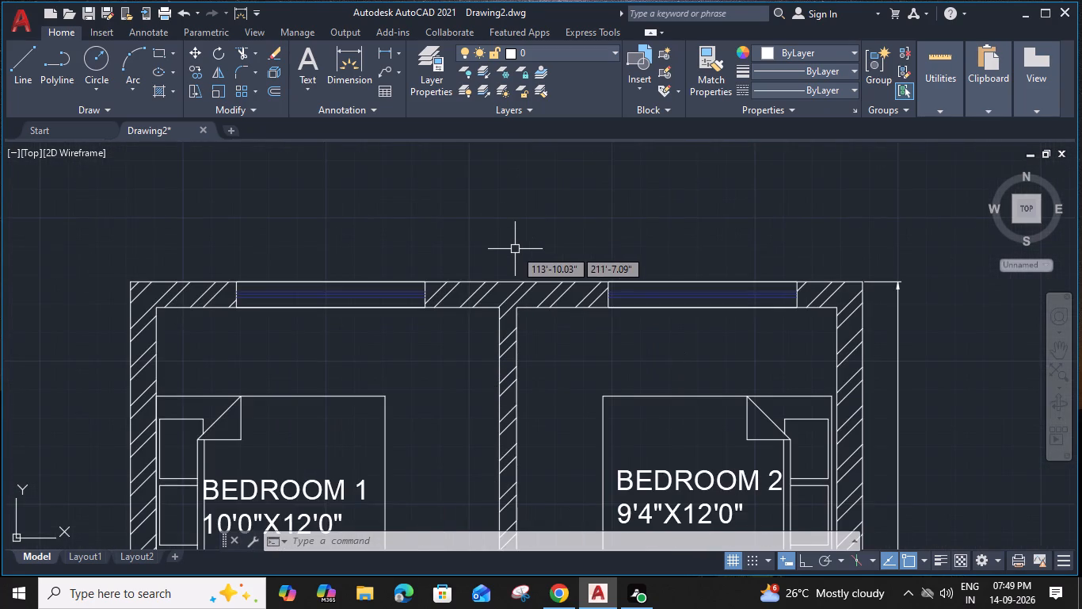
pyautogui.write('DIMLI')
pyautogui.press('Return')
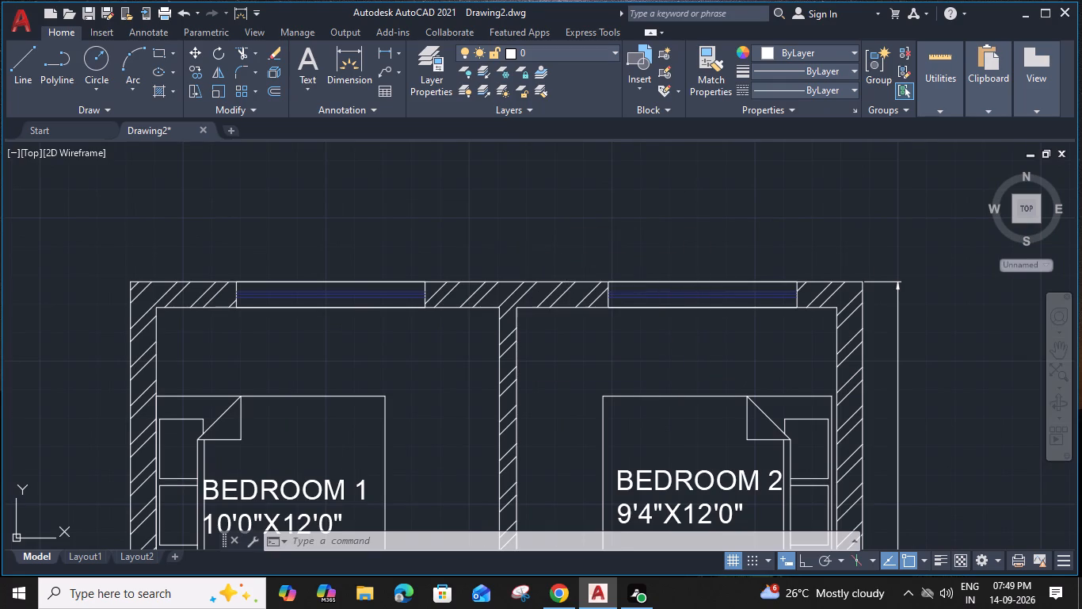
pyautogui.press('space')
pyautogui.click(511, 280)
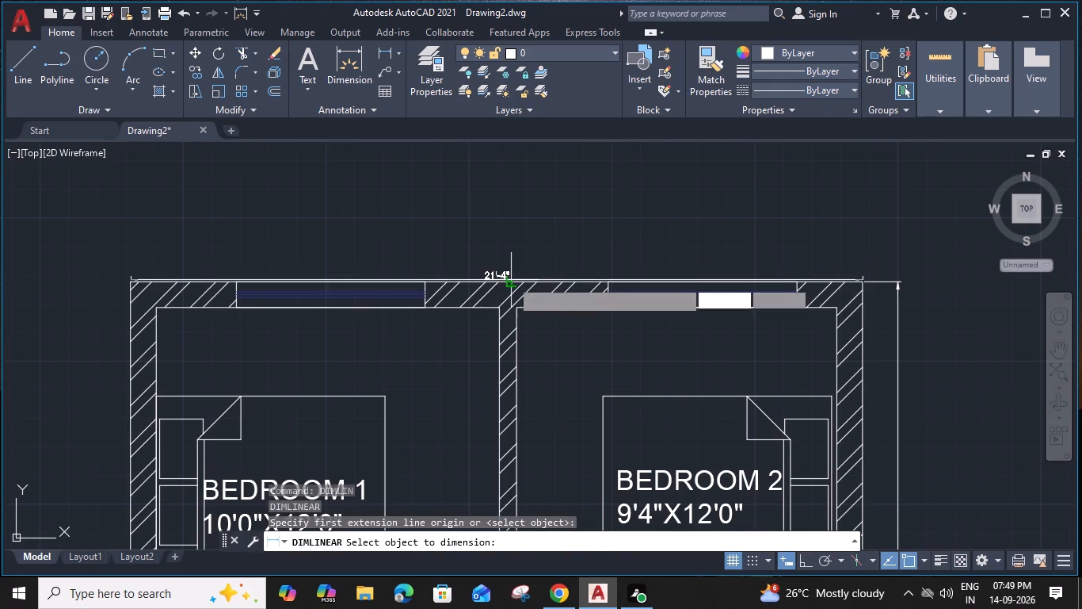
pyautogui.click(511, 266)
# Open the HOUSE PLAN title for editing and start a second line beneath it.
pyautogui.scroll(-2, 511, 266)
pyautogui.moveTo(511, 266); pyautogui.dragTo(531, 159, button='middle')
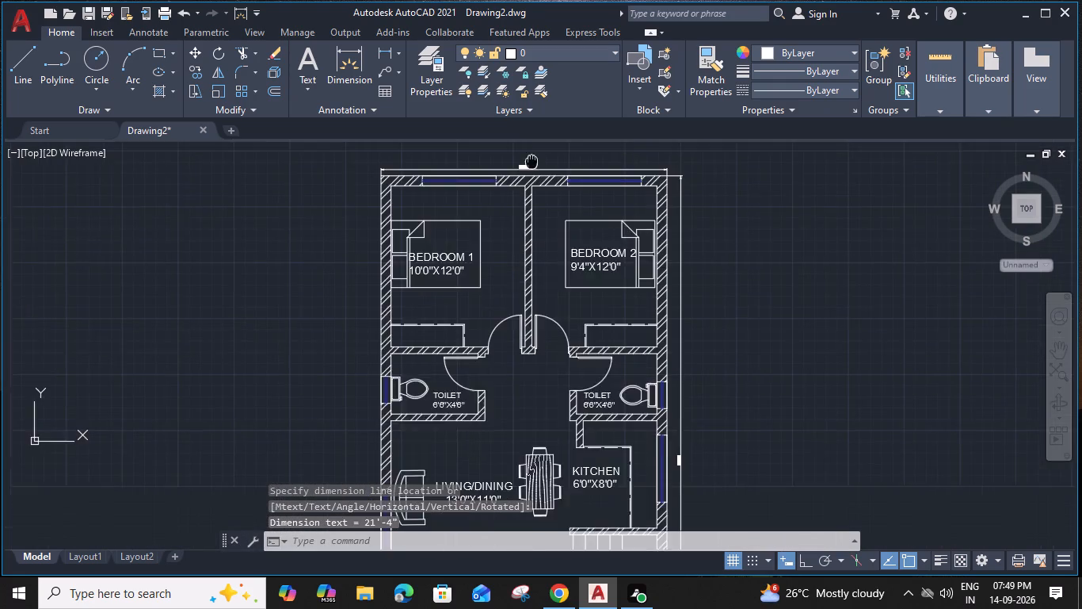
pyautogui.moveTo(531, 159); pyautogui.dragTo(542, 109, button='middle')
pyautogui.moveTo(551, 285); pyautogui.dragTo(564, 138, button='middle')
pyautogui.moveTo(578, 255); pyautogui.dragTo(564, 138, button='middle')
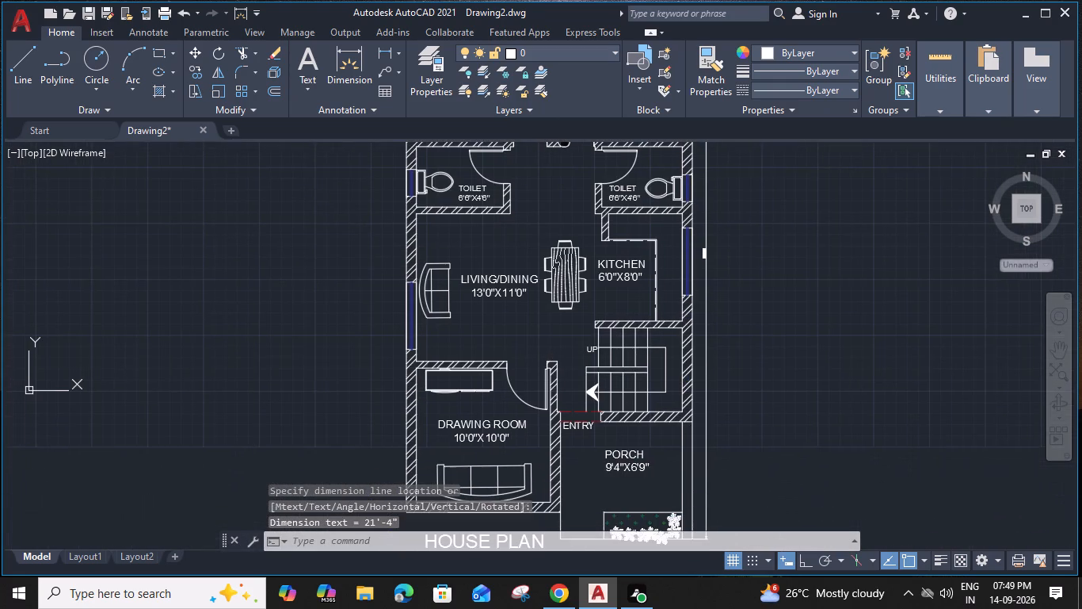
pyautogui.moveTo(564, 138); pyautogui.dragTo(575, 147, button='middle')
pyautogui.click(485, 425)
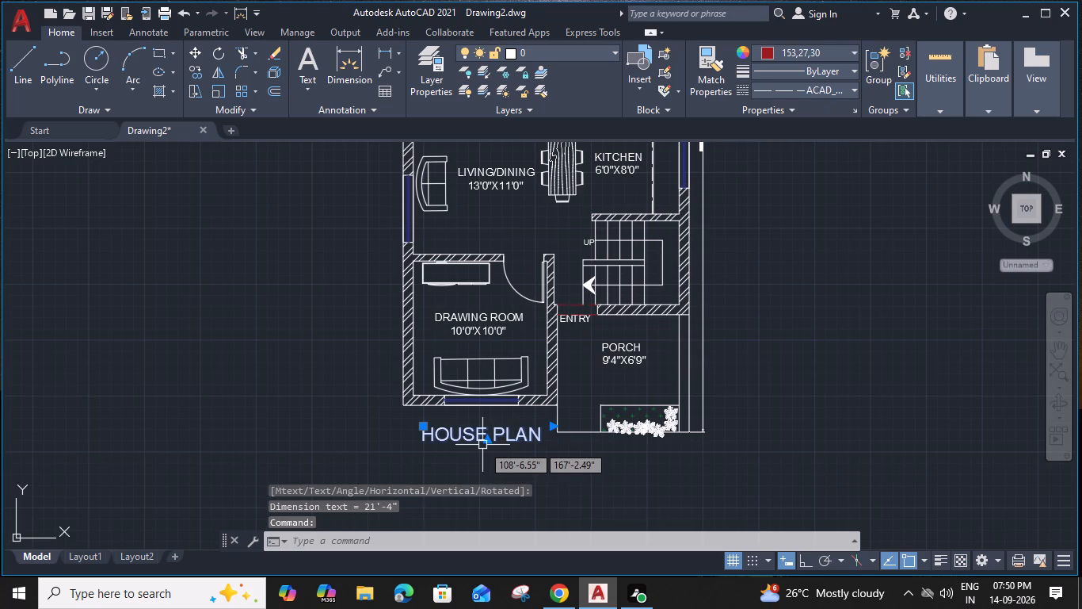
pyautogui.scroll(1, 482, 445)
pyautogui.doubleClick(480, 430)
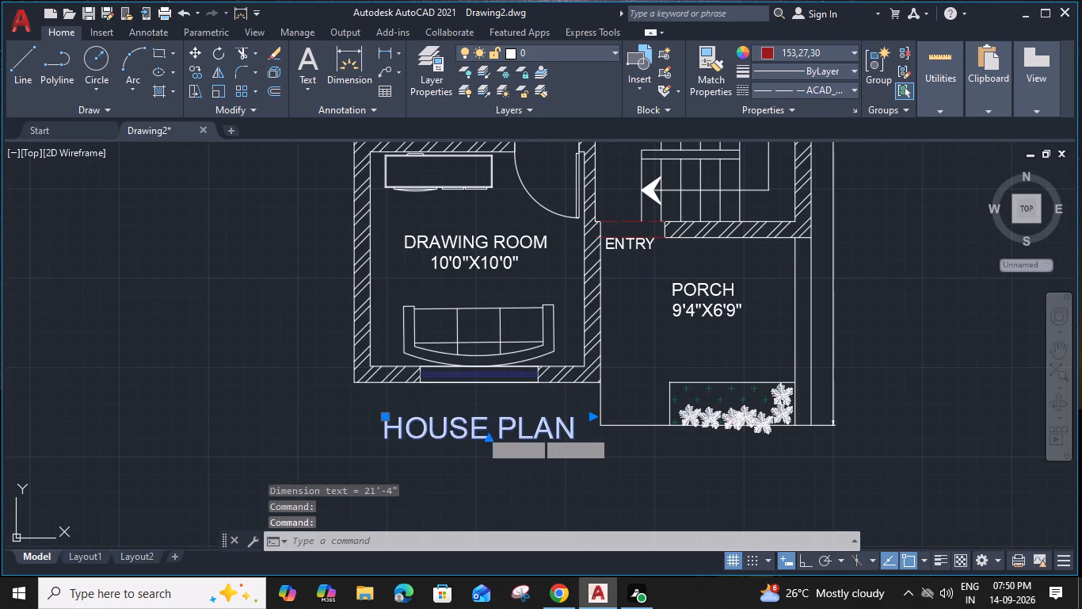
pyautogui.click(576, 435)
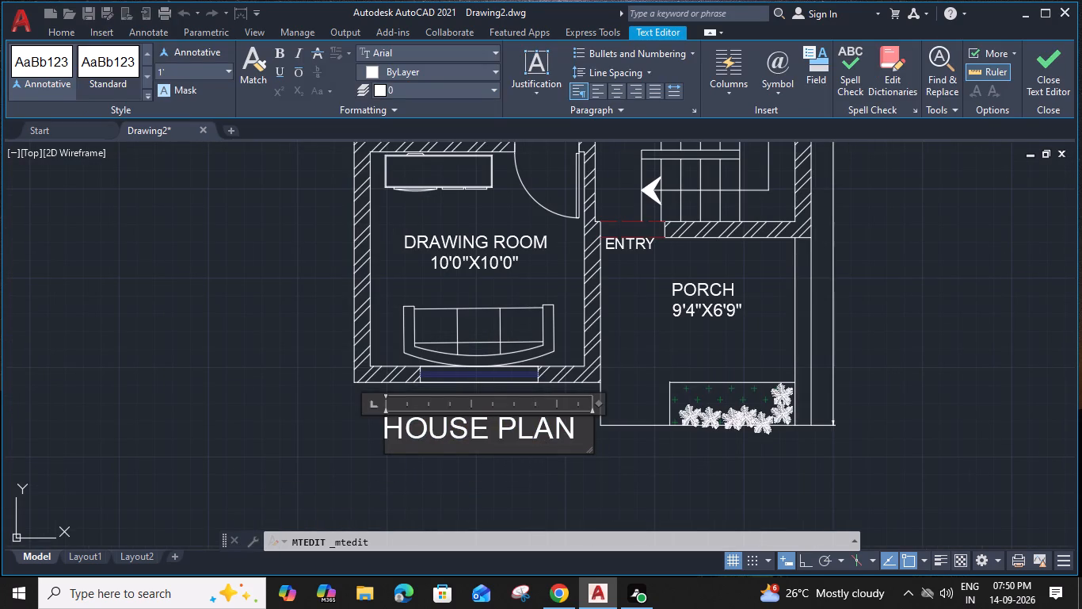
pyautogui.press('Return')
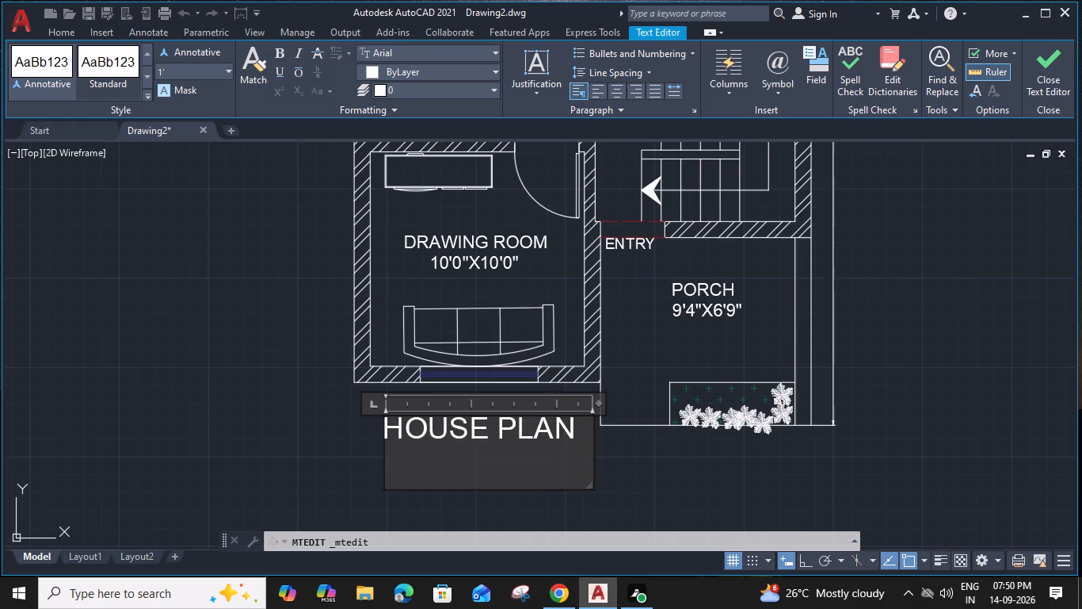
# Enter the overall house size 21'4"X42'6" on the second line of the HOUSE PLAN title.
pyautogui.scroll(-2, 576, 435)
pyautogui.moveTo(608, 327); pyautogui.dragTo(605, 484, button='middle')
pyautogui.scroll(1, 587, 211)
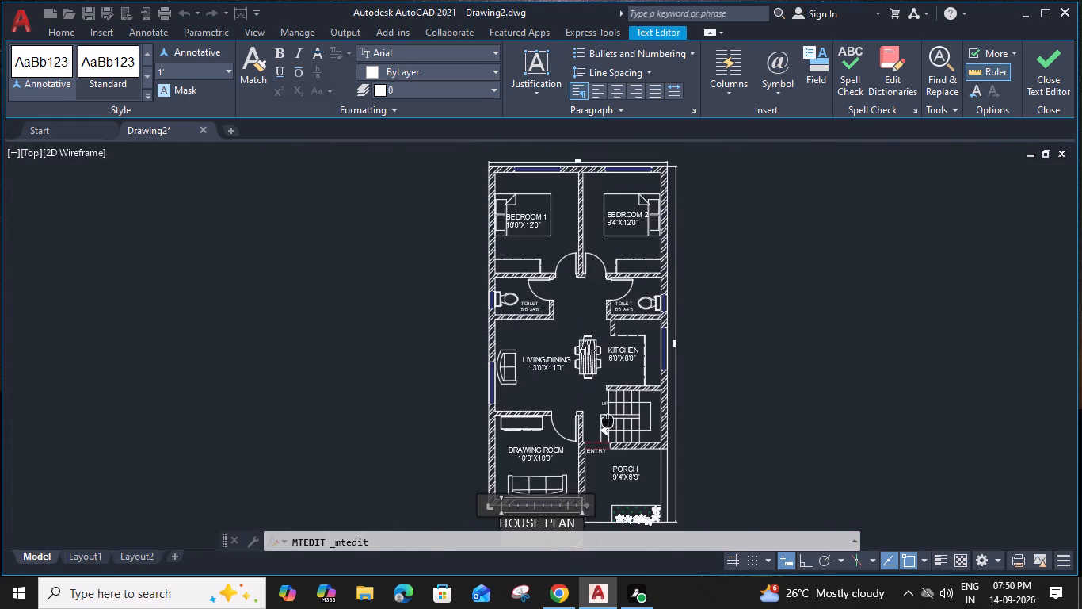
pyautogui.scroll(2, 608, 448)
pyautogui.scroll(-2, 589, 280)
pyautogui.moveTo(562, 370); pyautogui.dragTo(565, 110, button='middle')
pyautogui.moveTo(577, 328); pyautogui.dragTo(579, 256, button='middle')
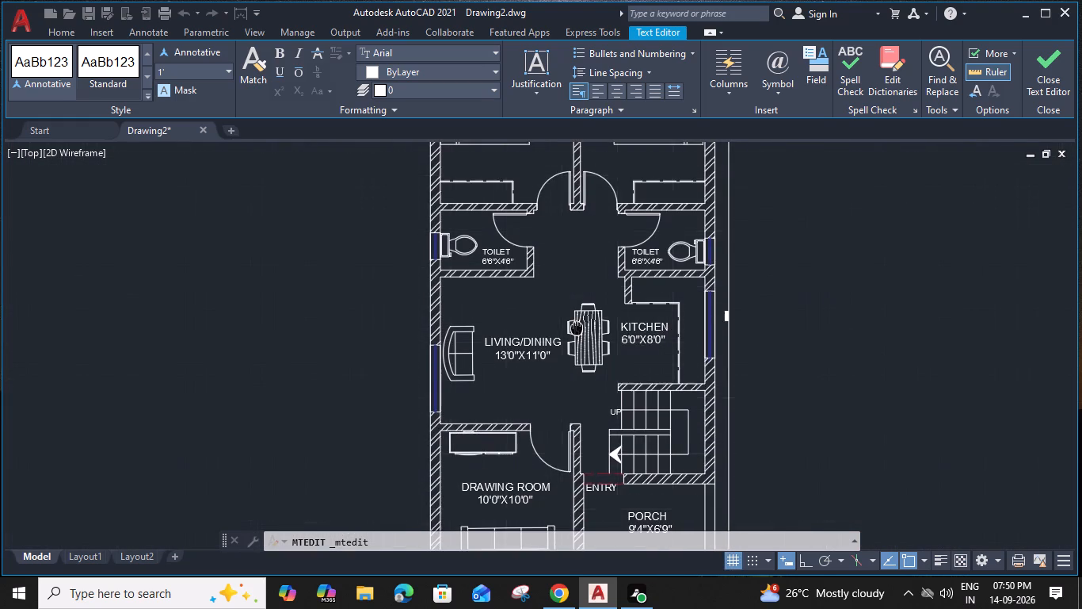
pyautogui.moveTo(579, 256); pyautogui.dragTo(587, 121, button='middle')
pyautogui.write('21\'4"')
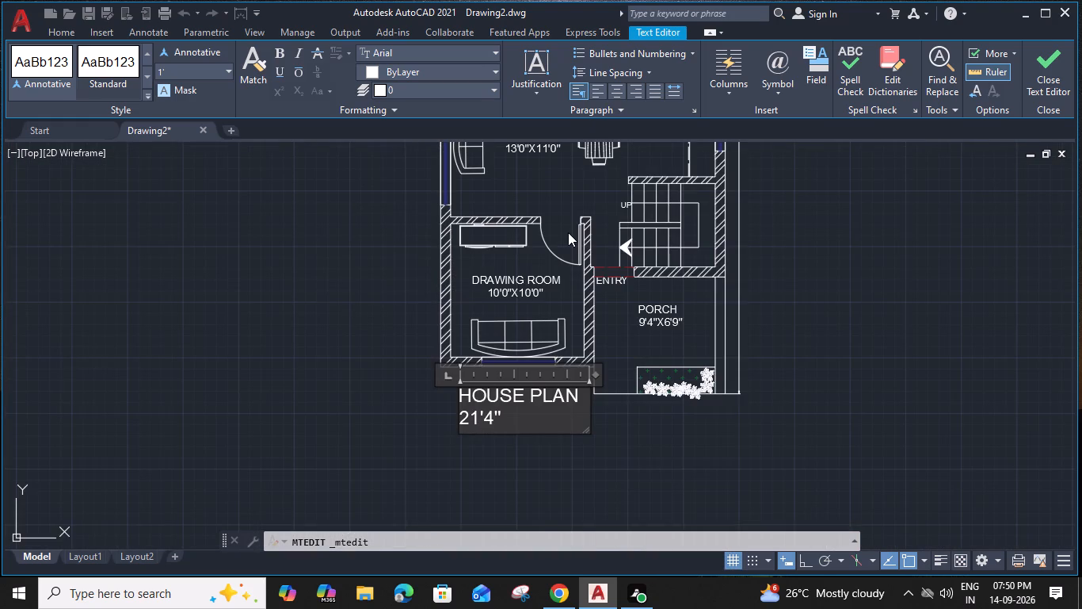
pyautogui.press('x')
pyautogui.moveTo(649, 163); pyautogui.dragTo(625, 261, button='middle')
pyautogui.scroll(3, 735, 211)
pyautogui.scroll(-2, 735, 211)
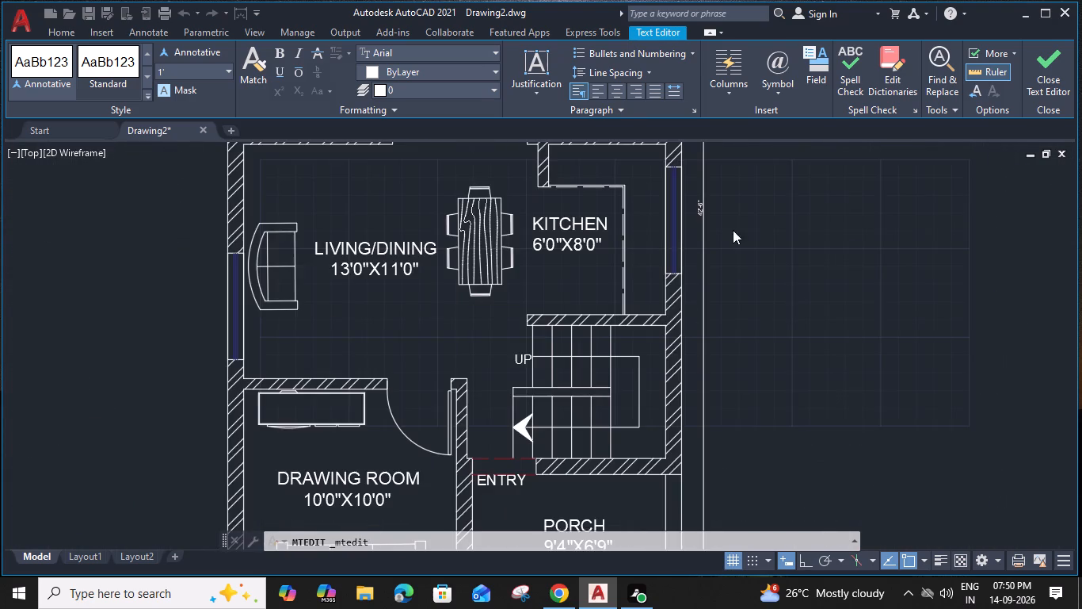
pyautogui.moveTo(668, 350); pyautogui.dragTo(736, 168, button='middle')
pyautogui.moveTo(589, 400); pyautogui.dragTo(593, 372, button='middle')
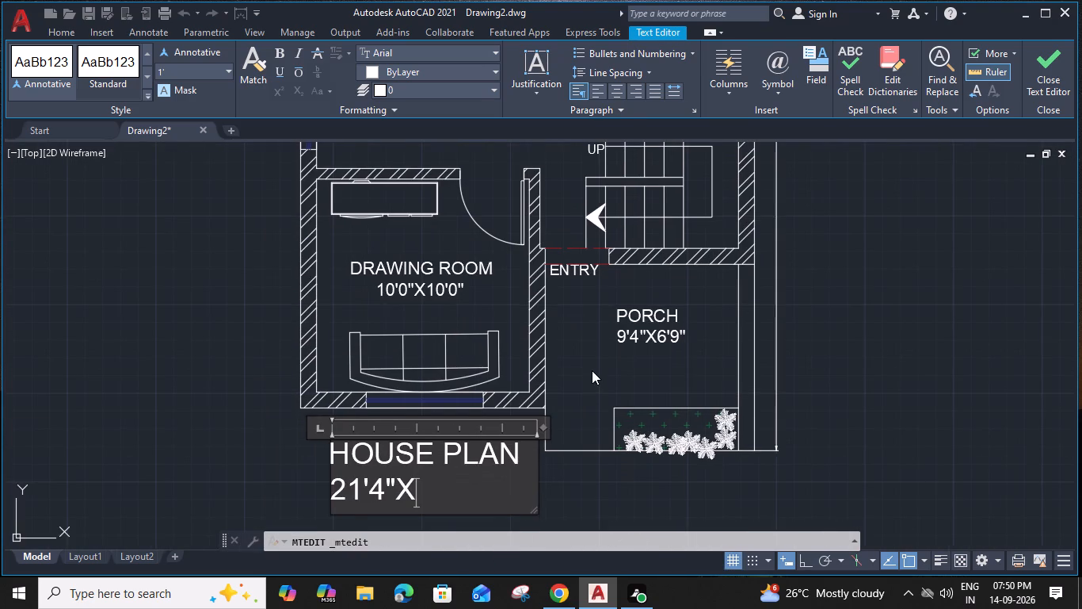
pyautogui.write("42'6")
pyautogui.hotkey('shift', '"')
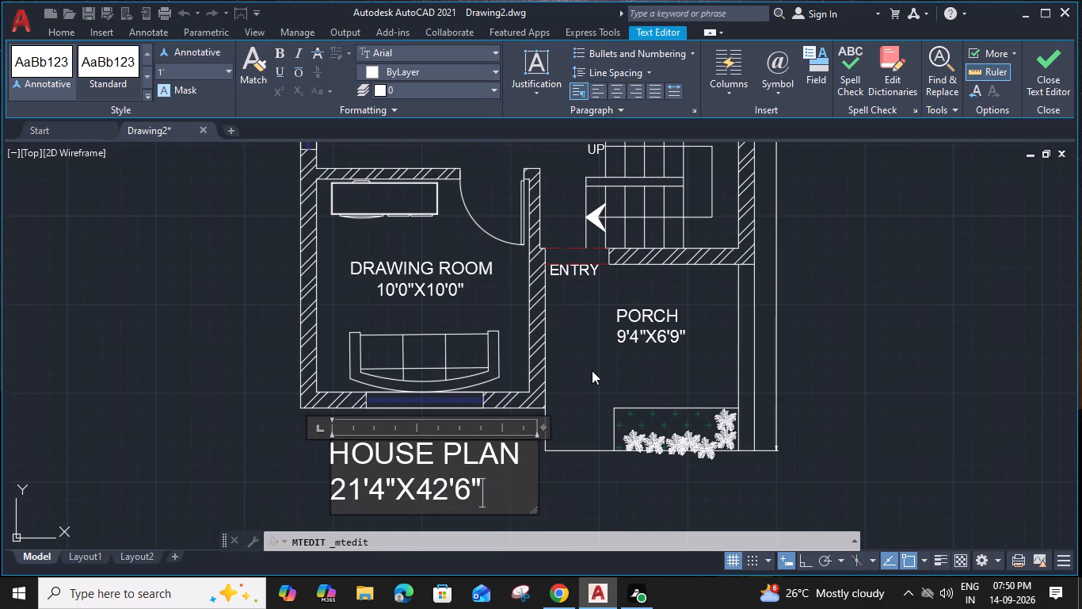
# Indent the 21'4"X42'6" line by three spaces and the HOUSE PLAN line by one space, and finish editing the title.
pyautogui.click(341, 481)
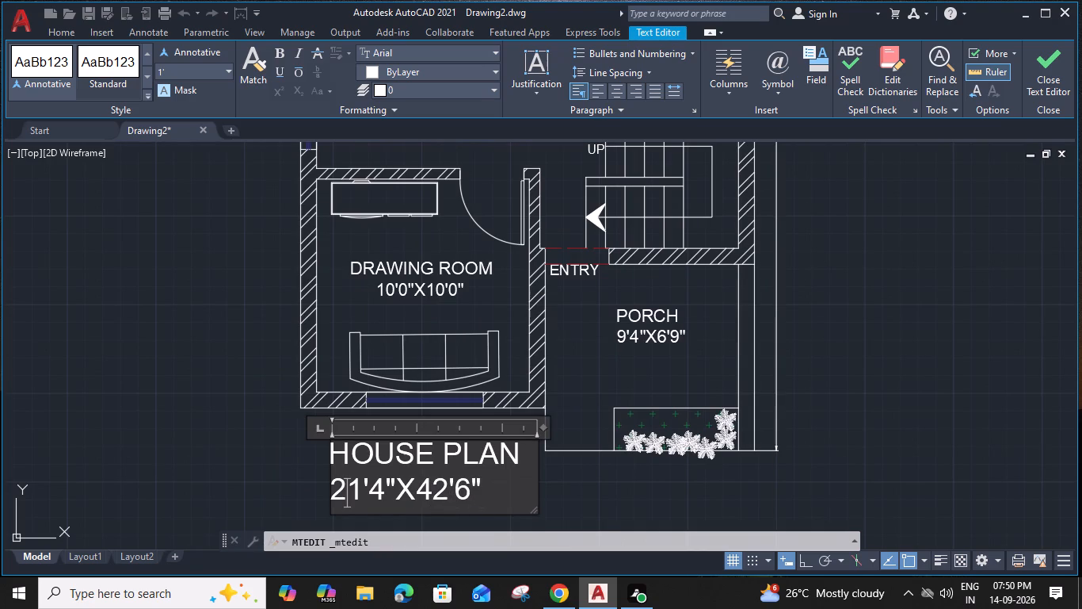
pyautogui.click(337, 481)
pyautogui.press('space')
pyautogui.press('space')
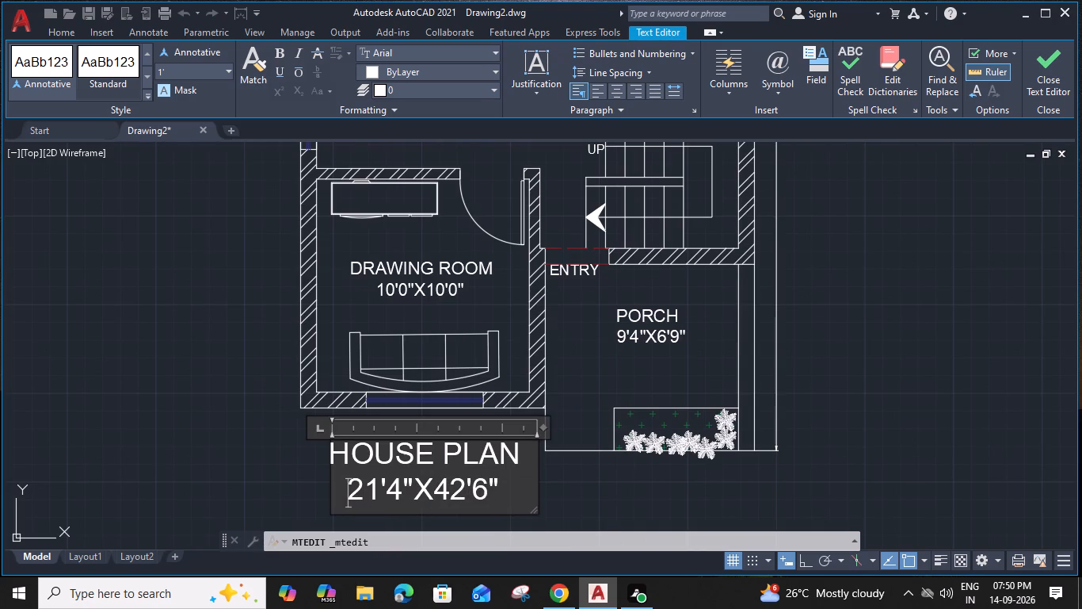
pyautogui.press('space')
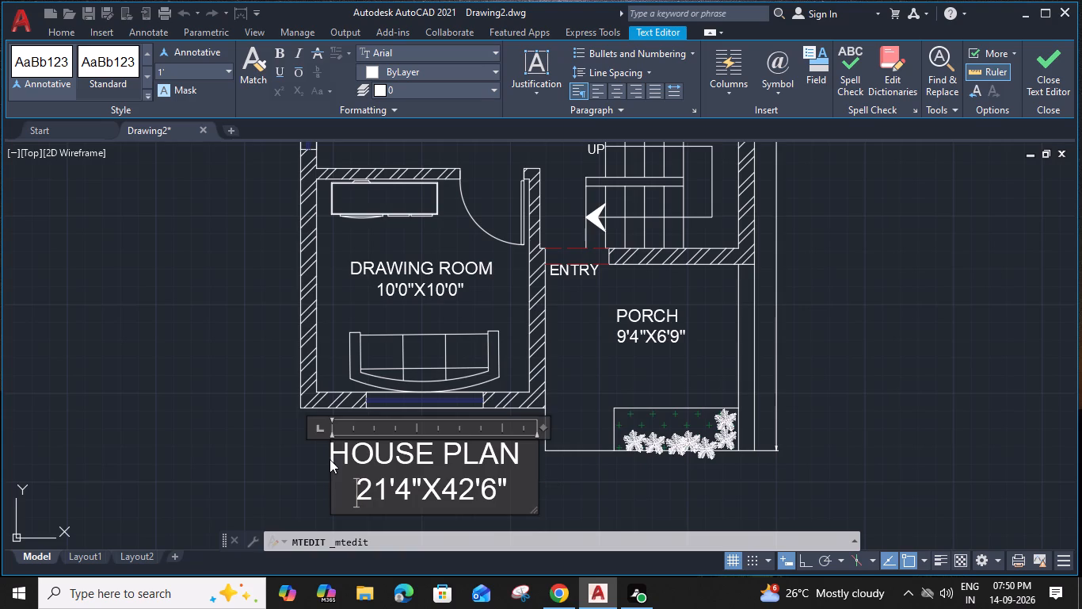
pyautogui.click(331, 461)
pyautogui.press('space')
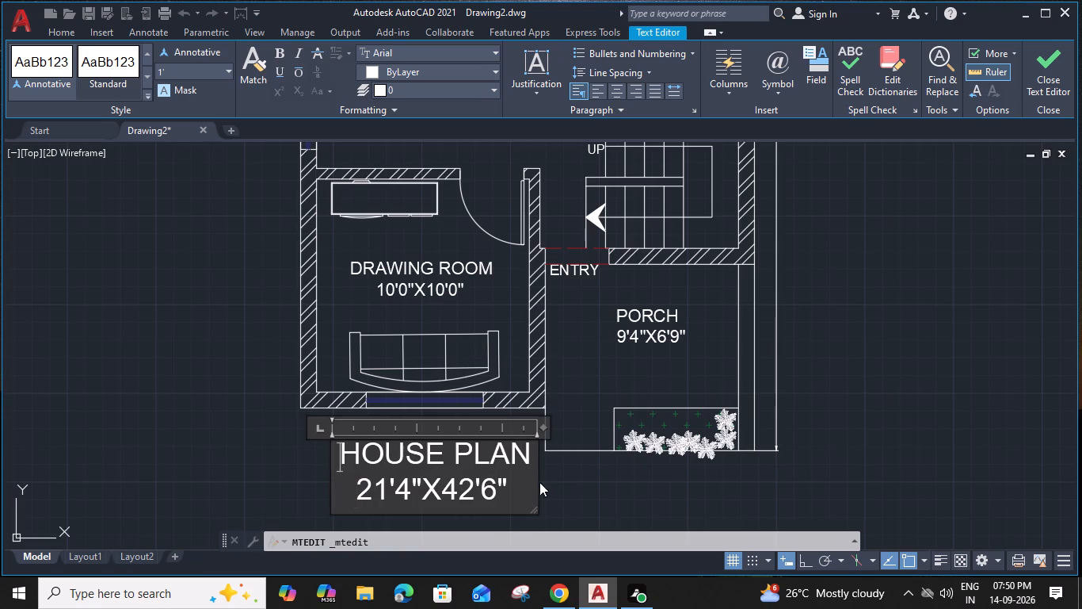
pyautogui.click(548, 488)
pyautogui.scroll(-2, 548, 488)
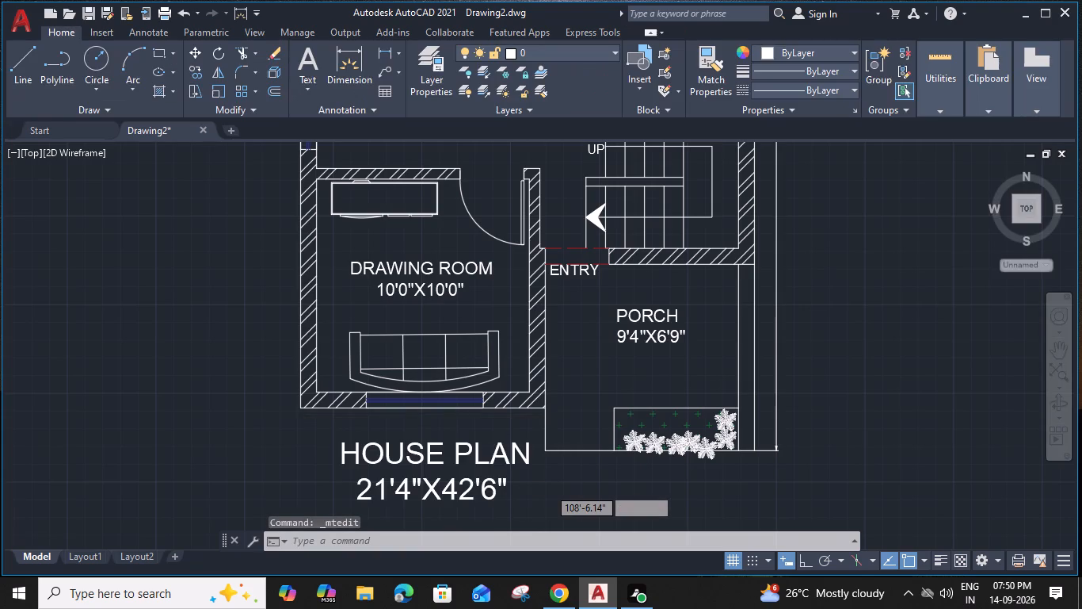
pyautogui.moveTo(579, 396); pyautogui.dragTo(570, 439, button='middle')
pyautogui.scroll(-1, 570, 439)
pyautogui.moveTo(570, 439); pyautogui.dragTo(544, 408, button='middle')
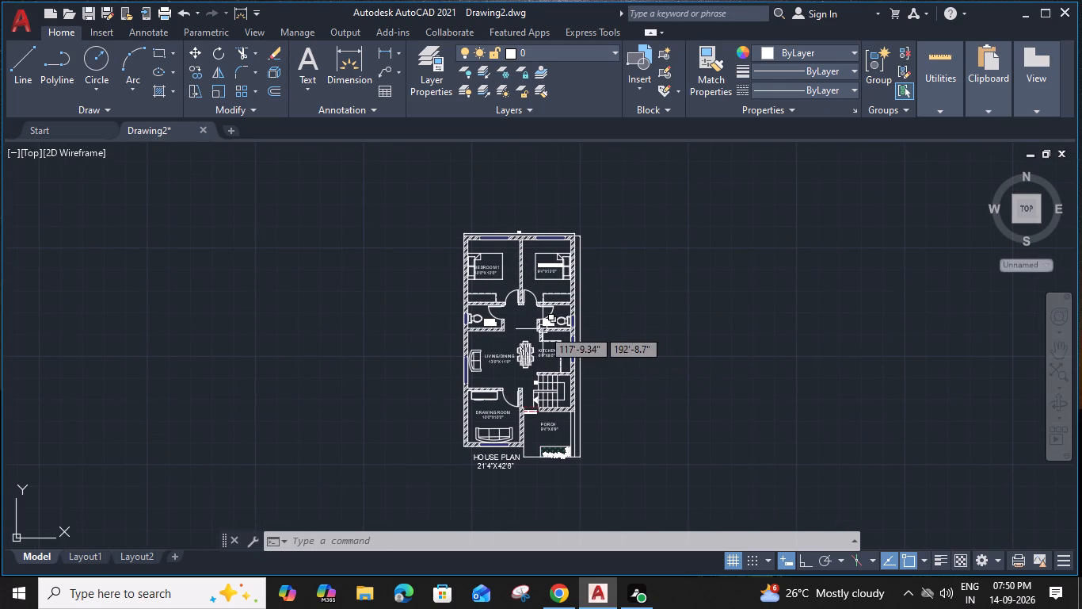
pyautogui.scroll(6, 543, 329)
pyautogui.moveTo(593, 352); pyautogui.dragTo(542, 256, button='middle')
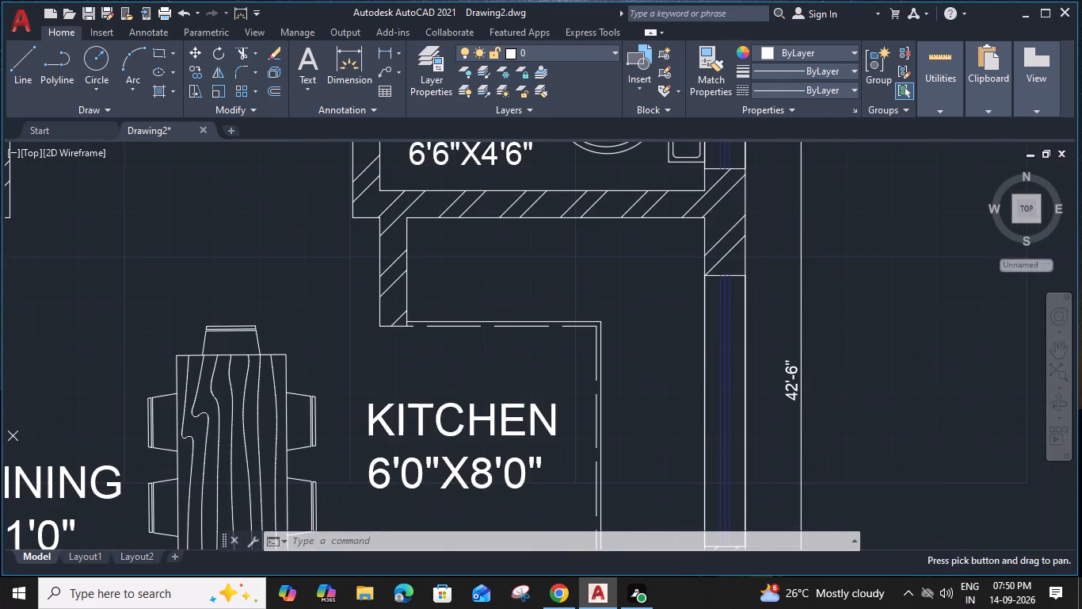
# Draw a rectangle about 3'-1" by 1'-5" on the kitchen counter above the KITCHEN label, beside the hatched wall.
pyautogui.moveTo(539, 282); pyautogui.dragTo(512, 255, button='middle')
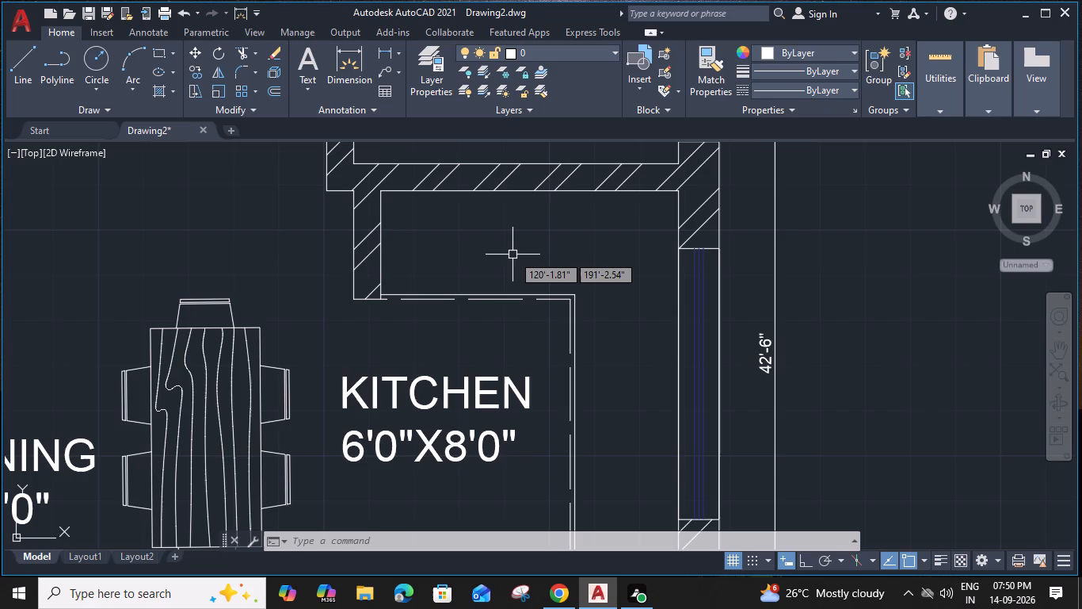
pyautogui.write('REC')
pyautogui.press('Return')
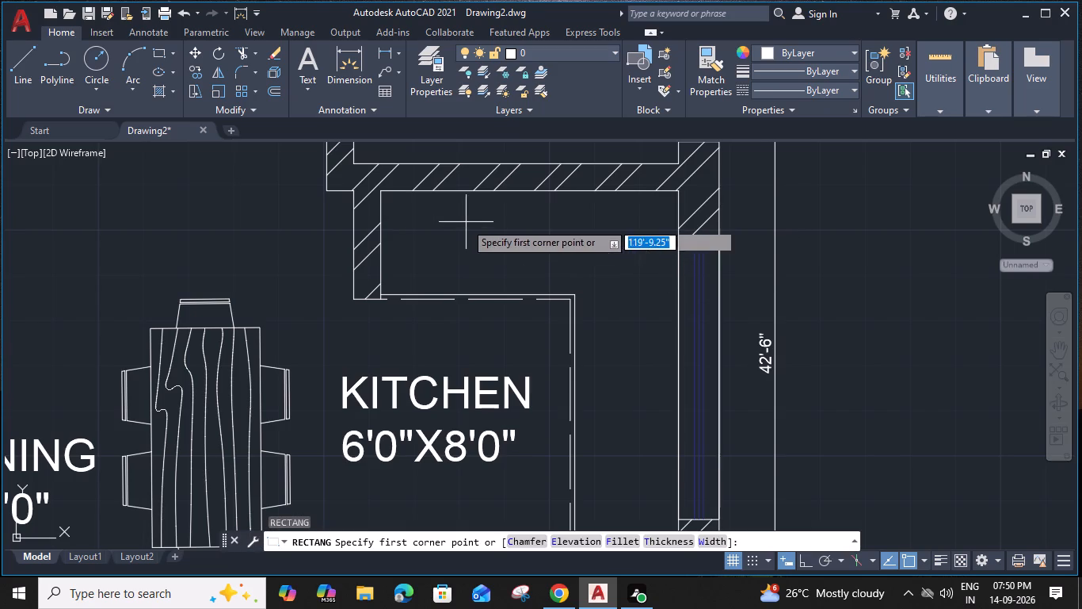
pyautogui.click(399, 207)
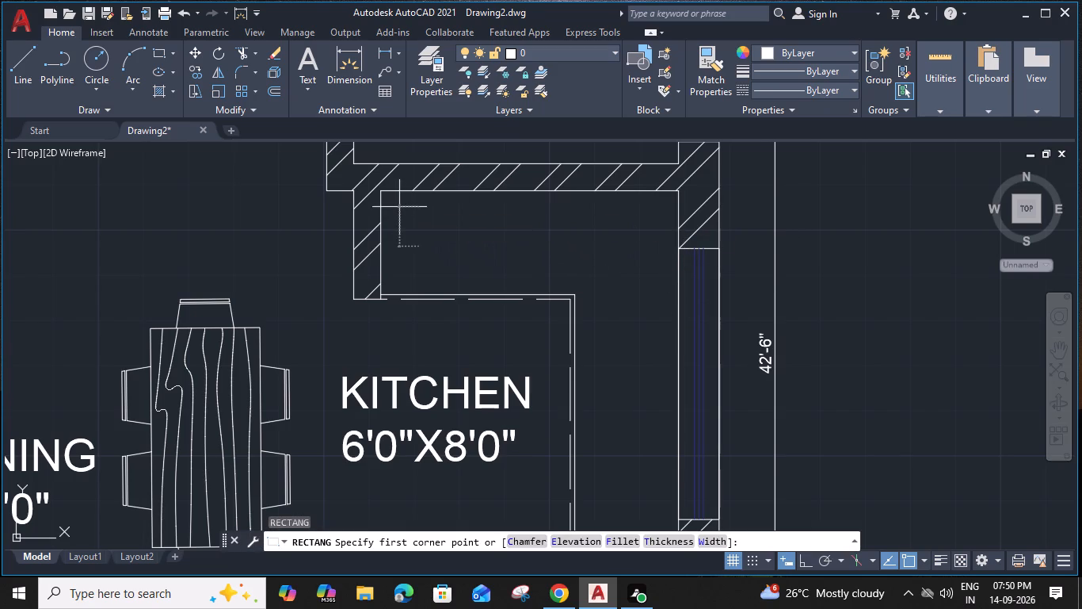
pyautogui.click(566, 284)
# Draw an upright rectangle about 1'-4" wide by 2'-10" long on the kitchen counter alongside the window.
pyautogui.moveTo(609, 302); pyautogui.dragTo(600, 230, button='middle')
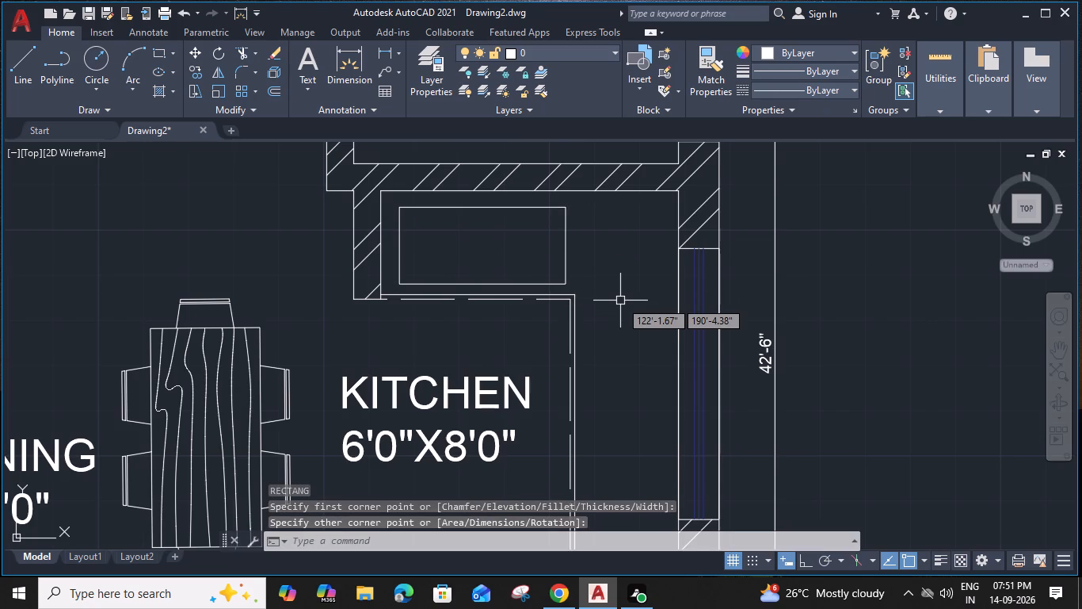
pyautogui.write('REC')
pyautogui.press('space')
pyautogui.moveTo(603, 312); pyautogui.dragTo(590, 251, button='middle')
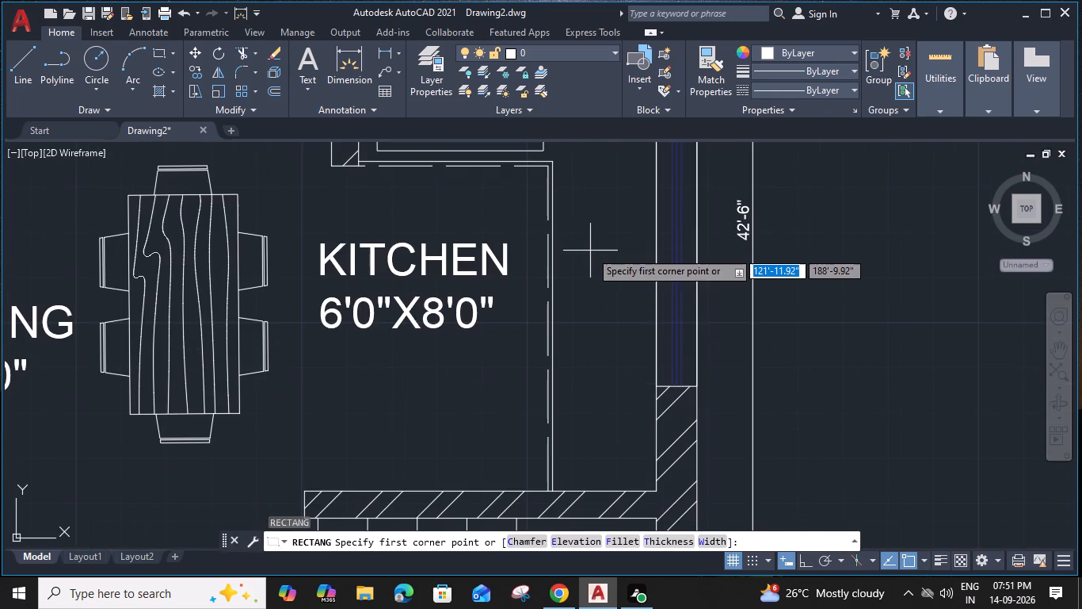
pyautogui.click(575, 232)
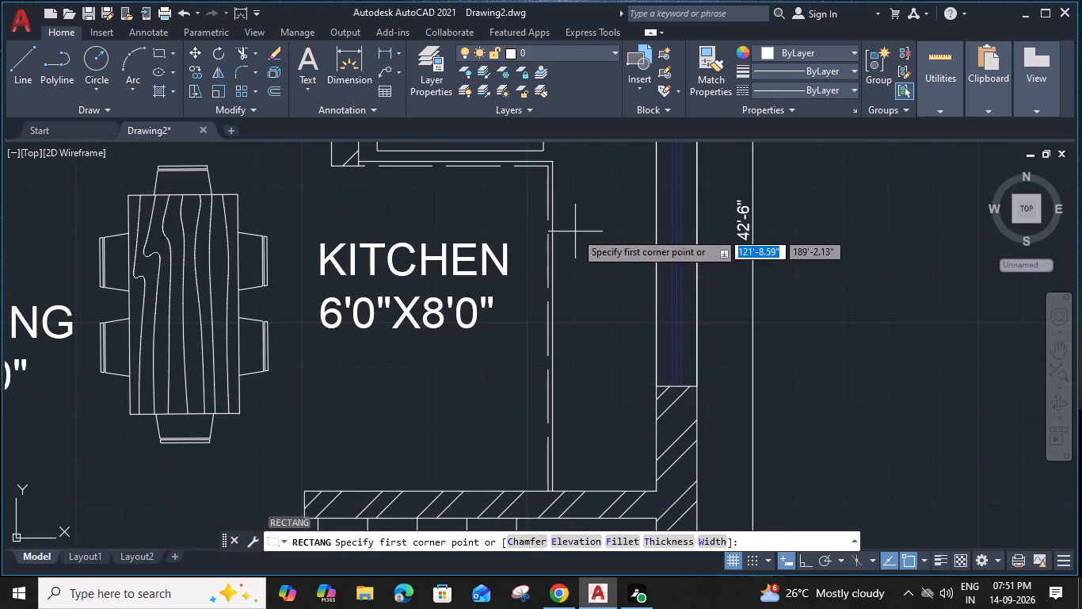
pyautogui.click(647, 387)
# Stretch the kitchen-side long edge of the upright counter rectangle slightly outward toward the counter's front edge.
pyautogui.click(576, 335)
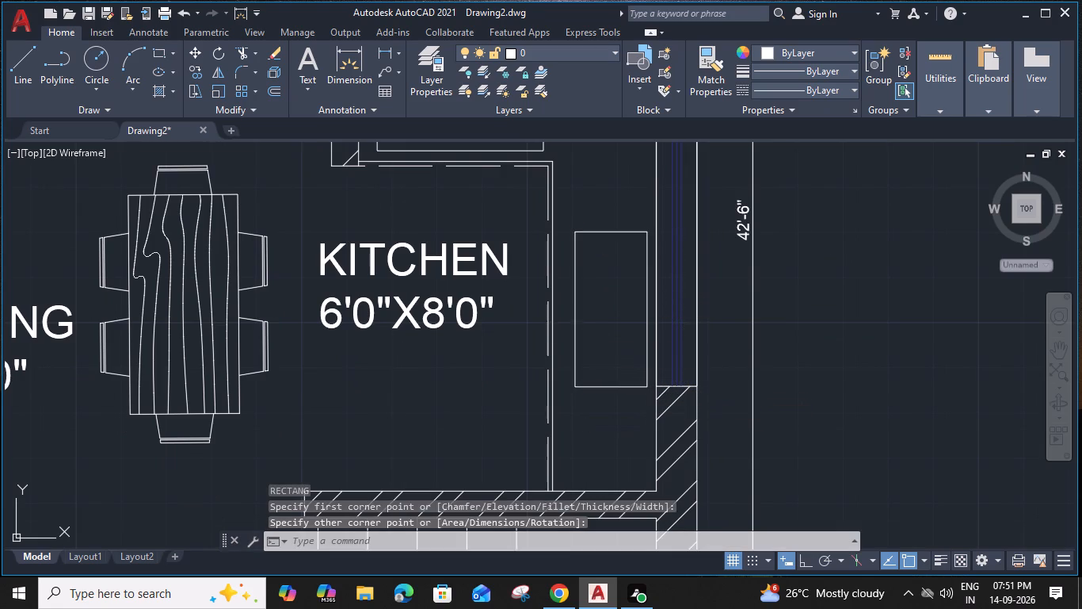
pyautogui.click(575, 310)
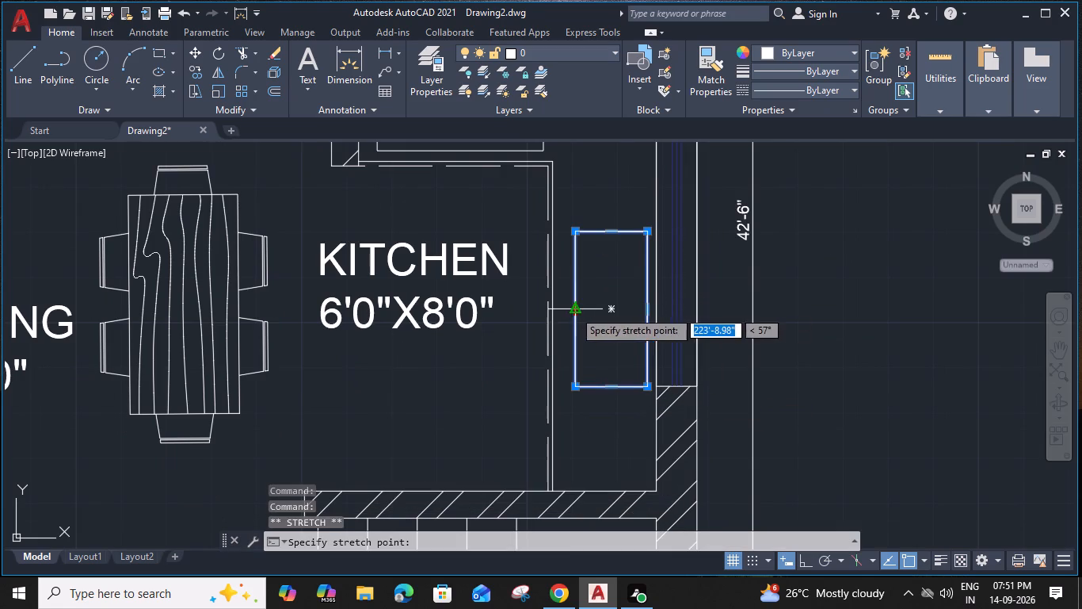
pyautogui.click(567, 310)
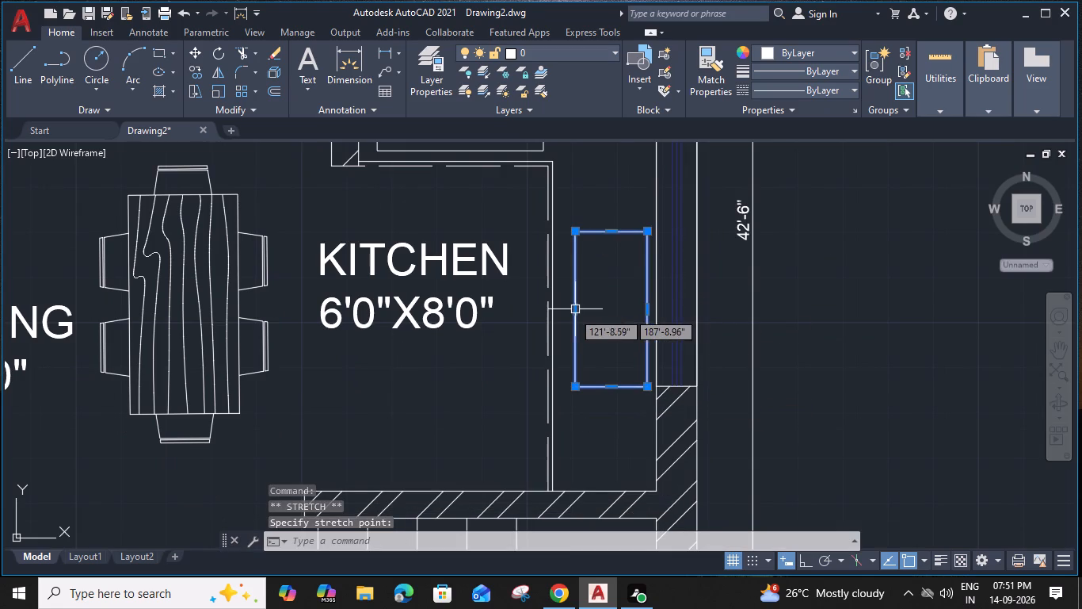
pyautogui.click(574, 312)
pyautogui.scroll(3, 573, 312)
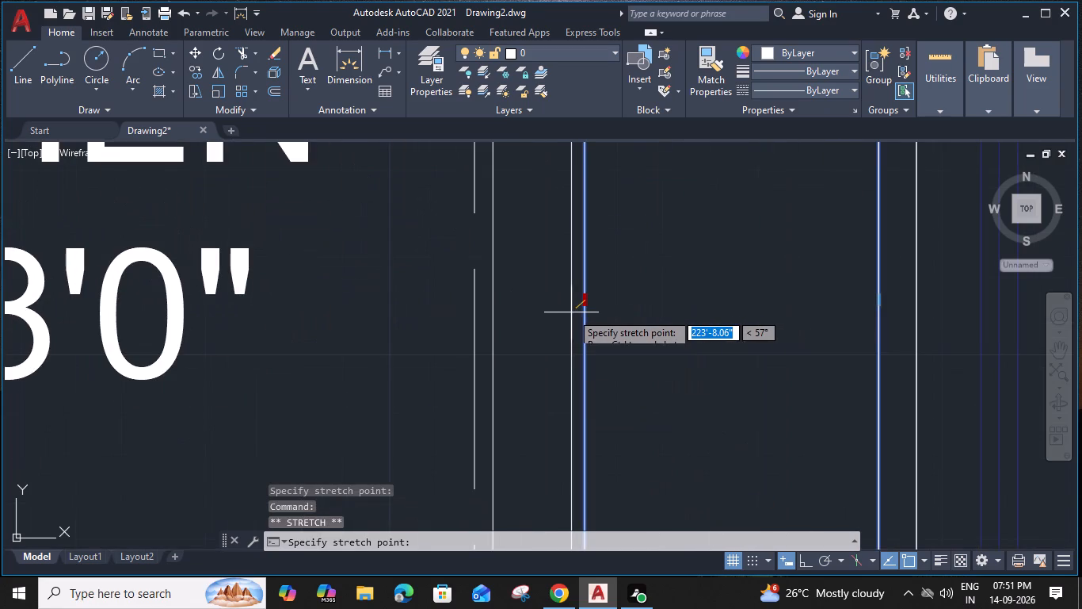
pyautogui.click(551, 301)
pyautogui.scroll(-2, 551, 301)
pyautogui.scroll(-2, 619, 311)
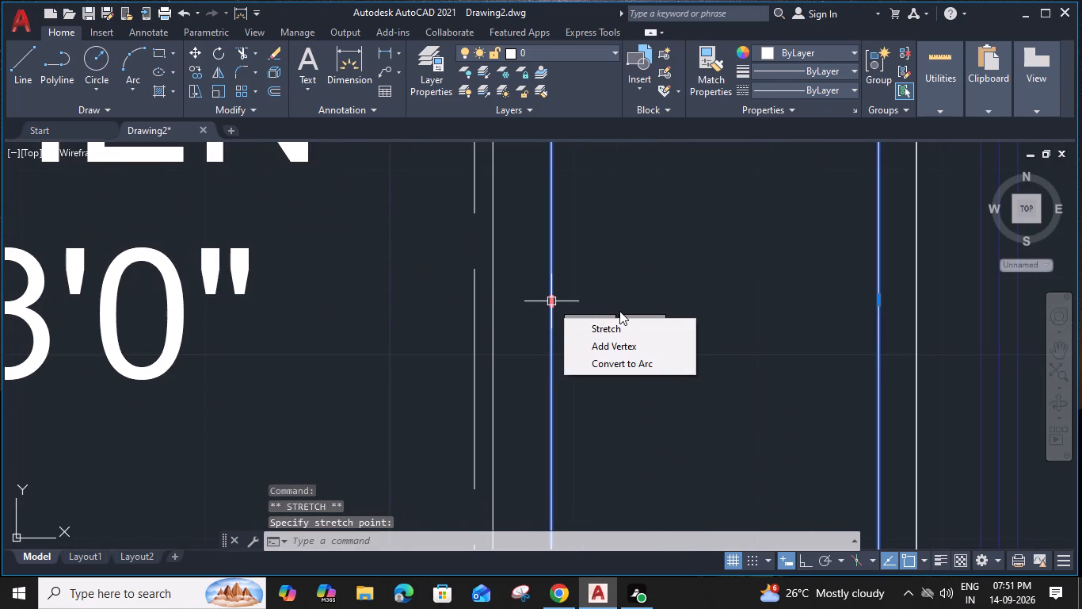
pyautogui.press('Escape')
# Offset the upright counter rectangle 1" inward, and offset the resulting rectangle inward again by 1".
pyautogui.scroll(-3, 619, 310)
pyautogui.moveTo(632, 320); pyautogui.dragTo(600, 323, button='middle')
pyautogui.press('o')
pyautogui.press('Return')
pyautogui.write('1"')
pyautogui.press('Return')
pyautogui.click(587, 316)
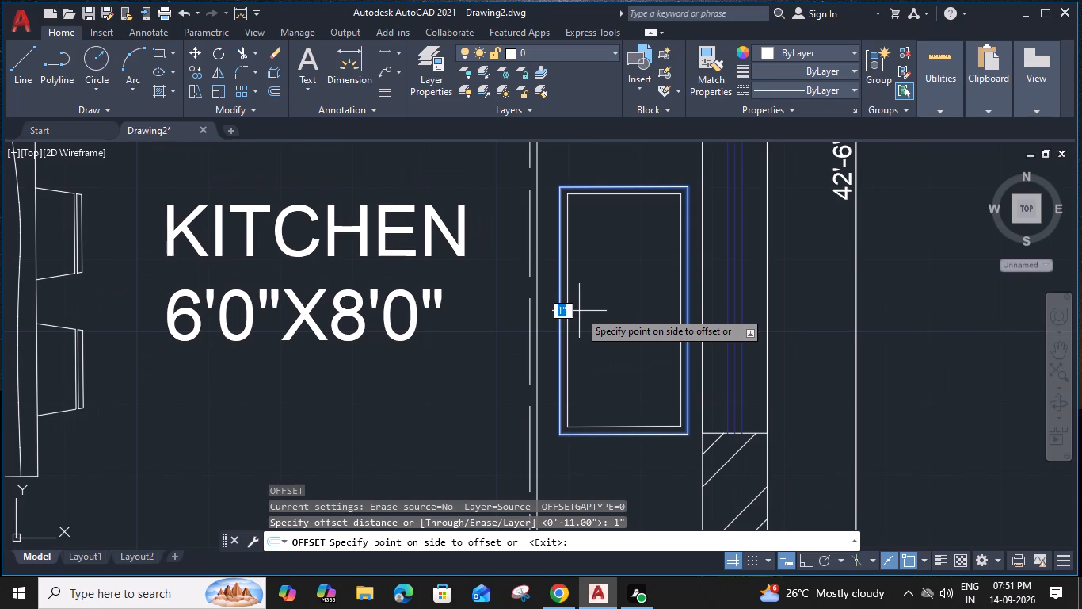
pyautogui.click(568, 311)
pyautogui.click(595, 316)
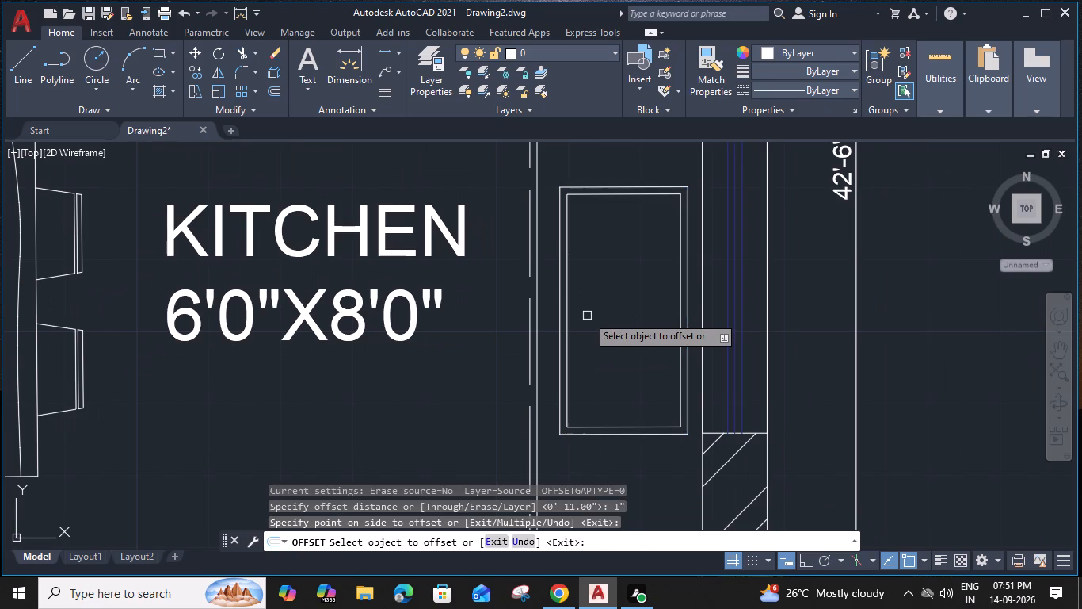
pyautogui.press('Escape')
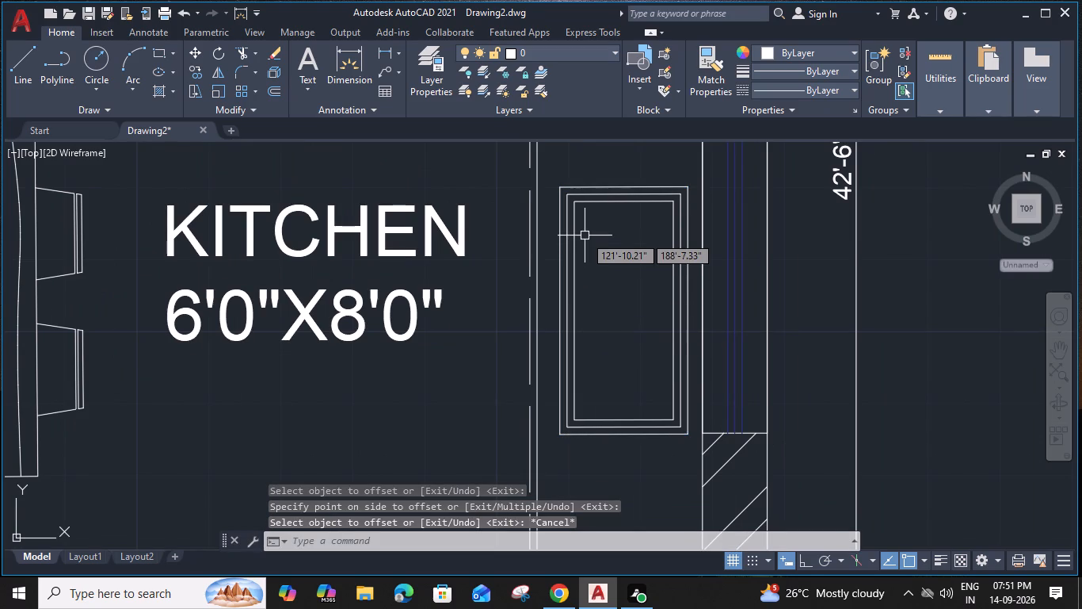
# Trim away the kitchen-side long edge of the middle of the three nested rectangles.
pyautogui.write('TR')
pyautogui.press('space')
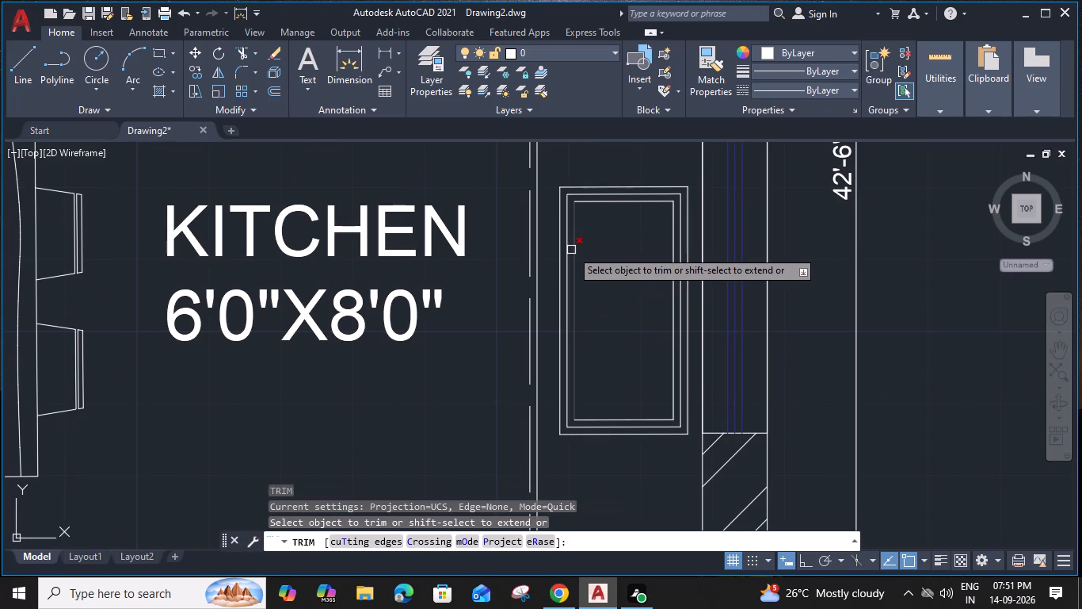
pyautogui.click(568, 250)
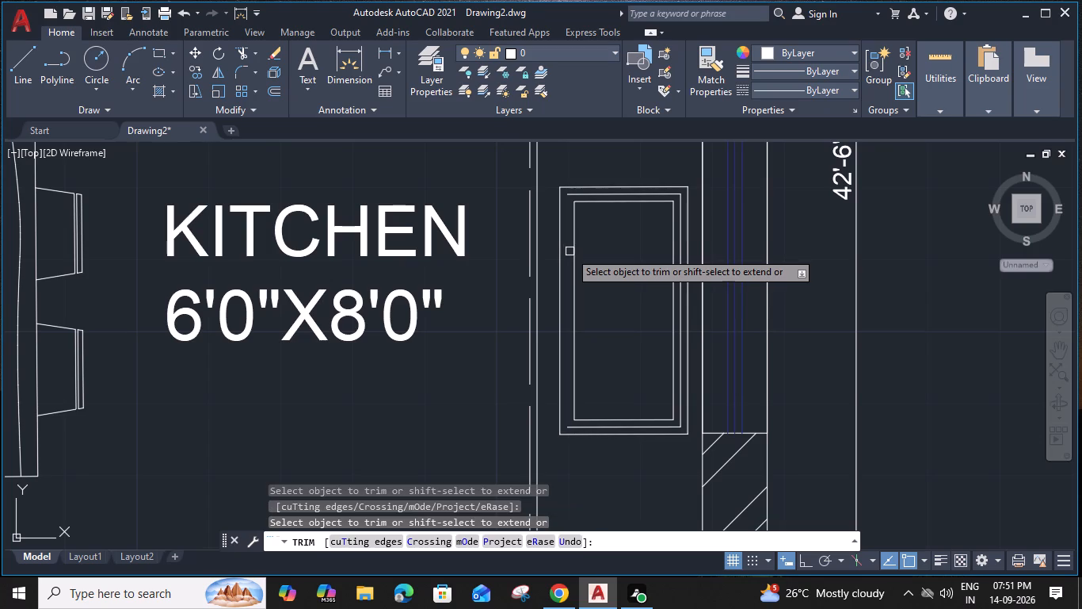
pyautogui.press('Escape')
# Draw a diagonal line joining the upper kitchen-side corners of the outermost and innermost nested rectangles.
pyautogui.write('L')
pyautogui.press('space')
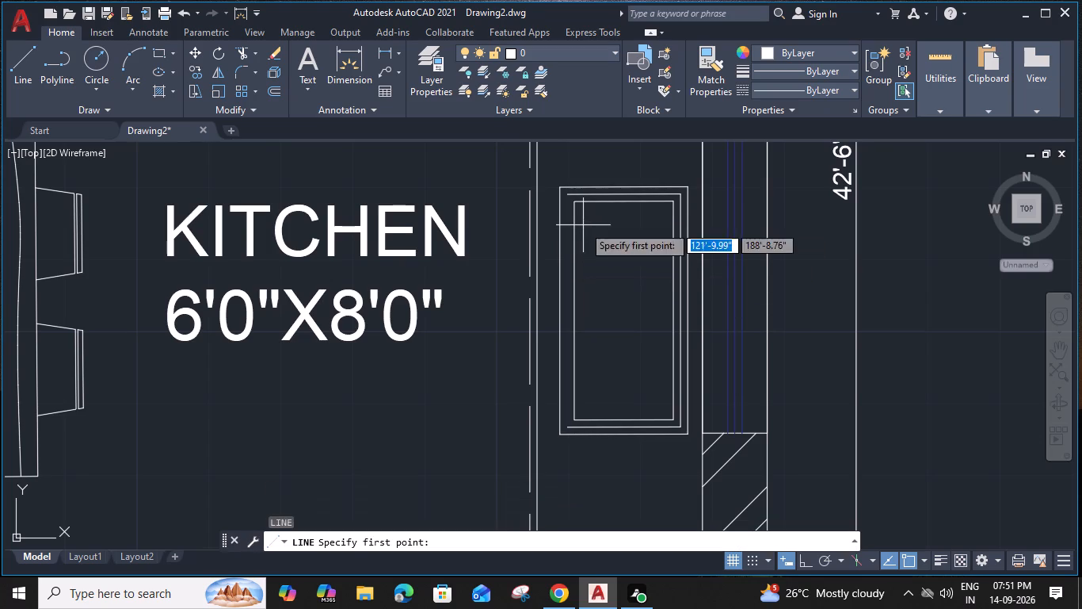
pyautogui.moveTo(583, 225); pyautogui.dragTo(579, 262, button='middle')
pyautogui.scroll(3, 555, 216)
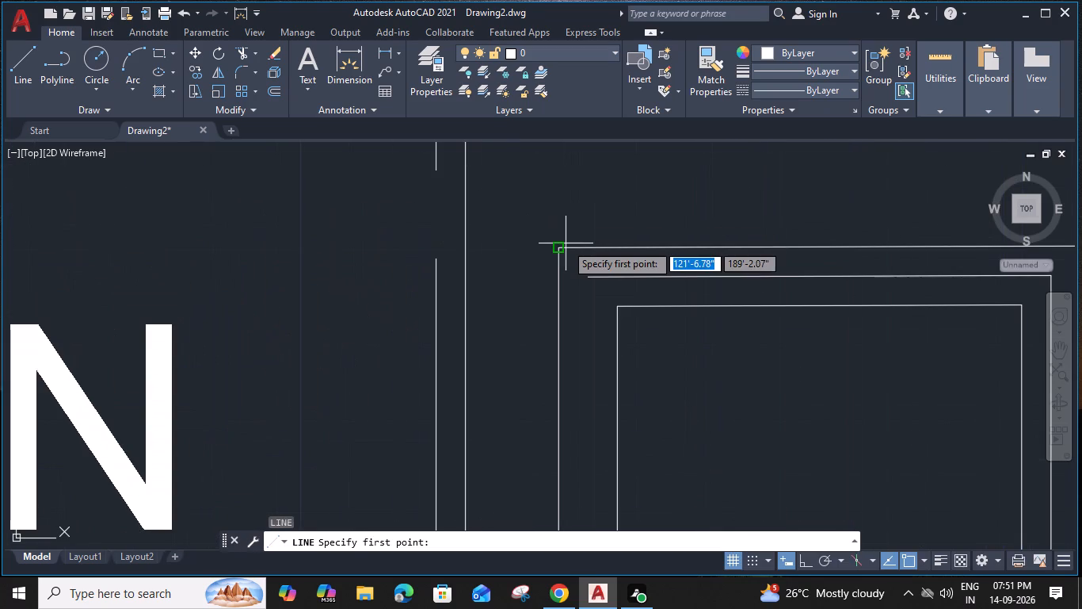
pyautogui.click(559, 246)
pyautogui.click(615, 308)
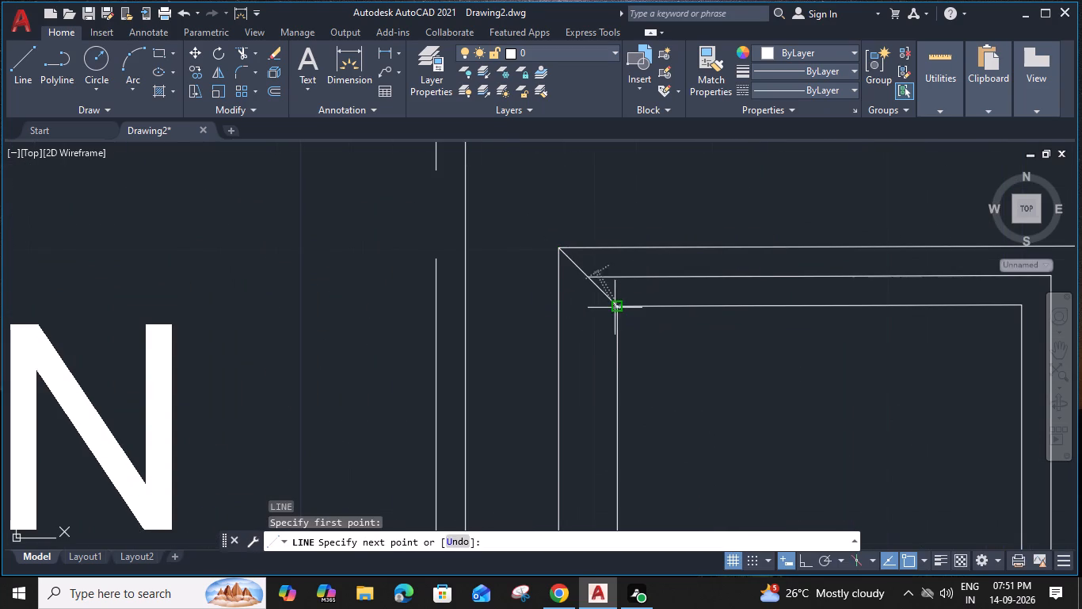
pyautogui.press('Escape')
# Draw a diagonal line joining the lower kitchen-side corners of the outermost and innermost nested rectangles.
pyautogui.scroll(-3, 624, 313)
pyautogui.moveTo(631, 366); pyautogui.dragTo(608, 304, button='middle')
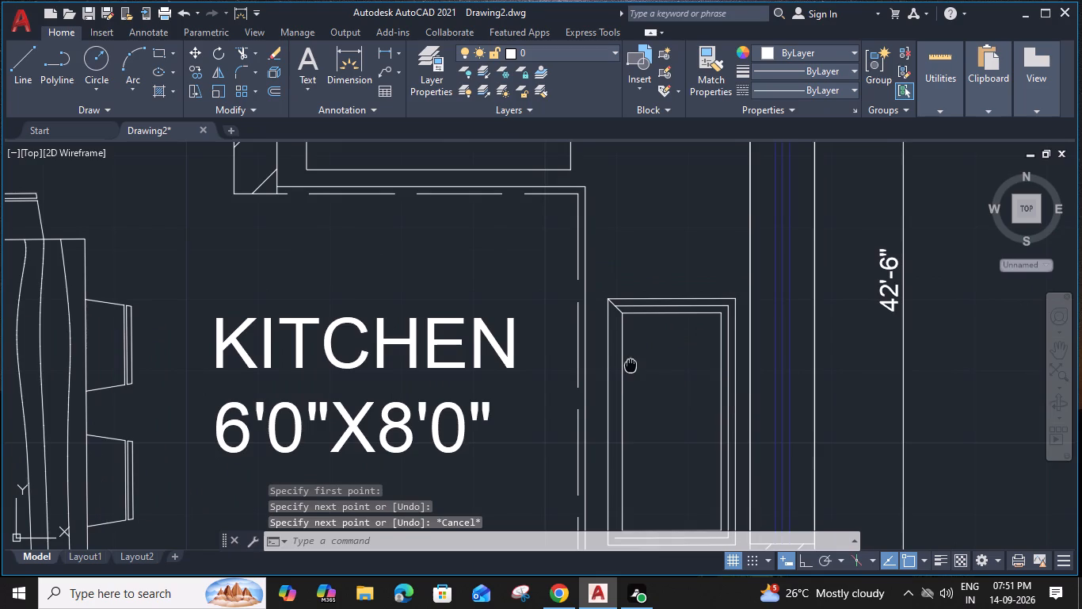
pyautogui.moveTo(608, 304); pyautogui.dragTo(573, 168, button='middle')
pyautogui.press('space')
pyautogui.scroll(4, 570, 364)
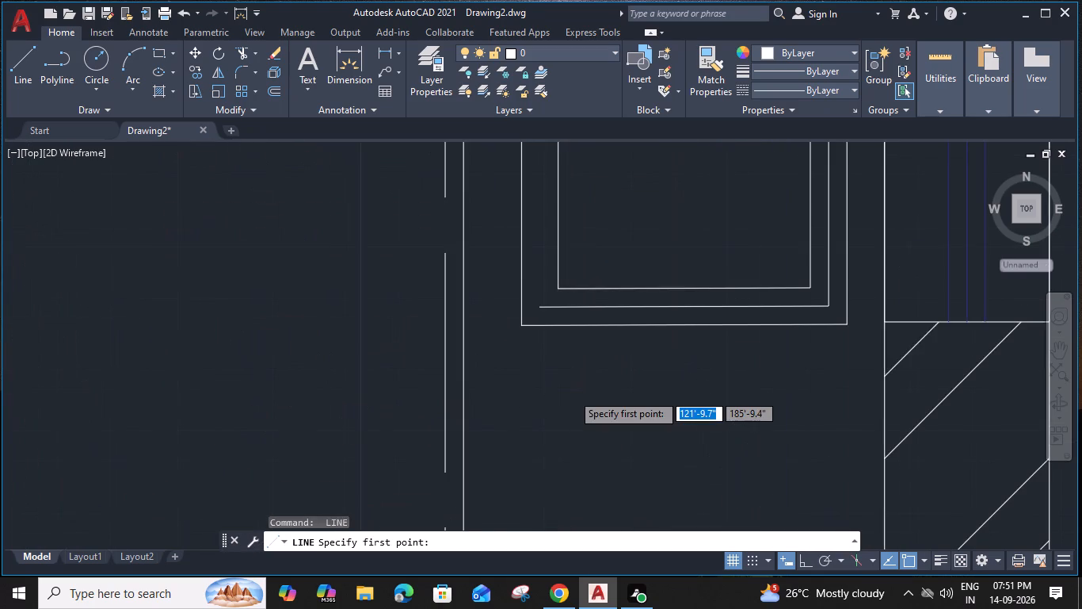
pyautogui.click(501, 312)
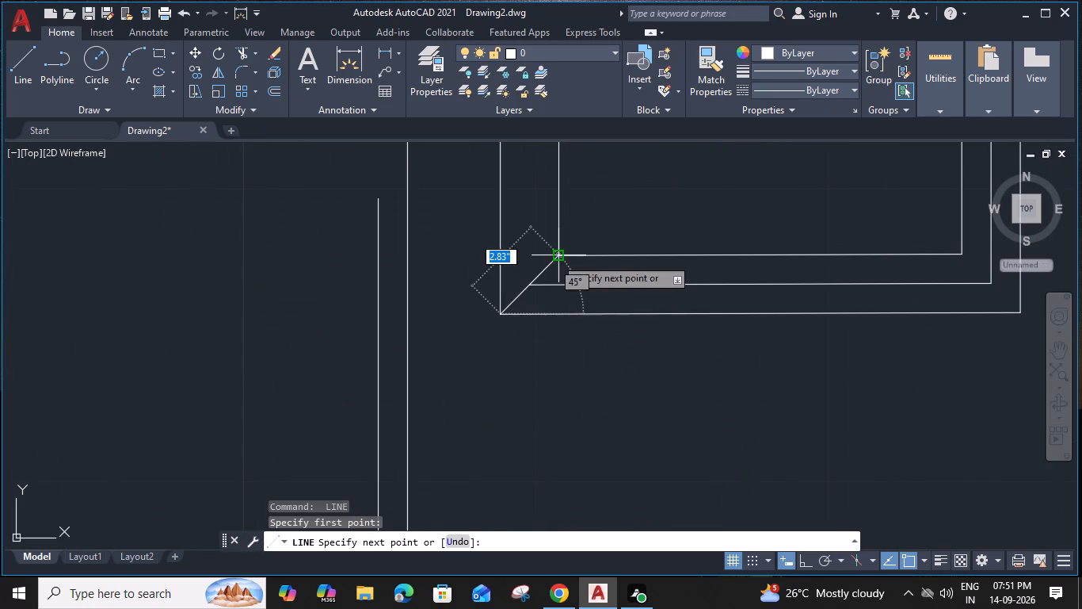
pyautogui.click(555, 258)
pyautogui.press('Escape')
# Trim away the bottom, window-side and top edges of the innermost rectangle, keeping only its kitchen-side edge.
pyautogui.scroll(-2, 614, 284)
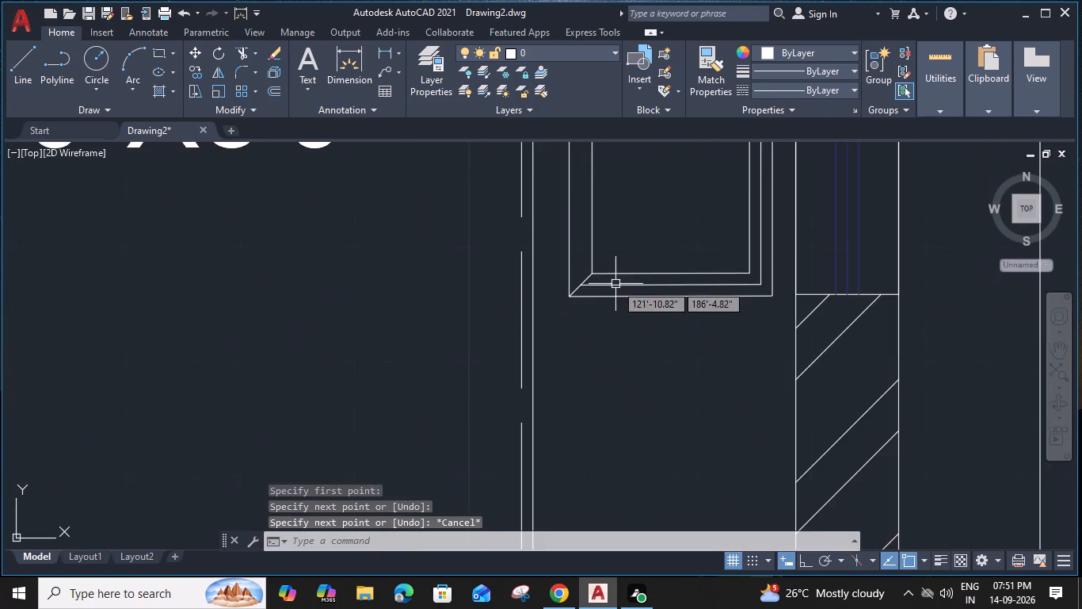
pyautogui.moveTo(614, 284); pyautogui.dragTo(529, 350, button='middle')
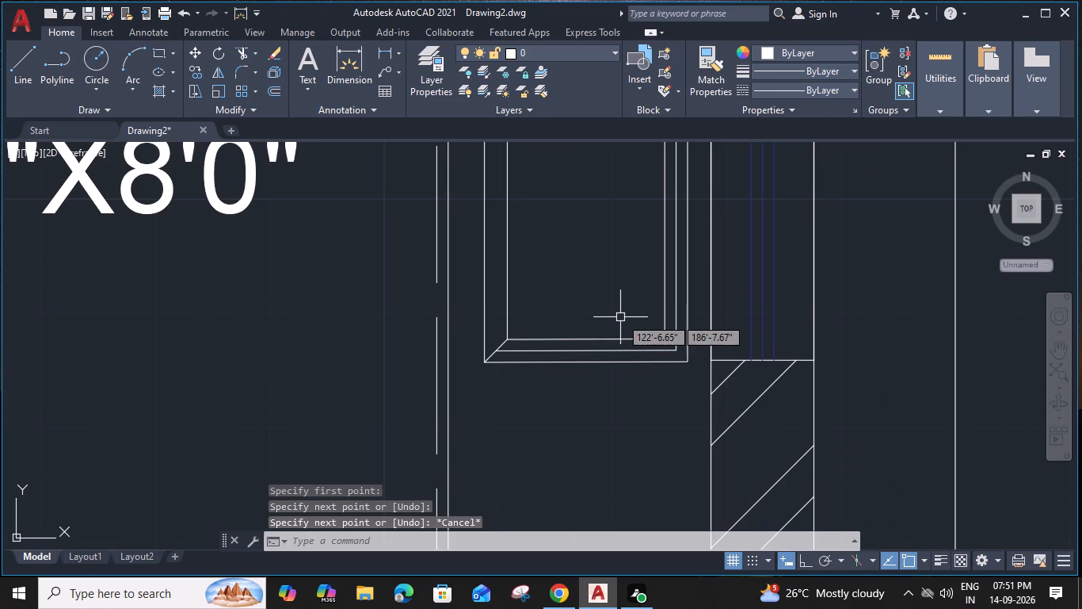
pyautogui.write('TR')
pyautogui.press('space')
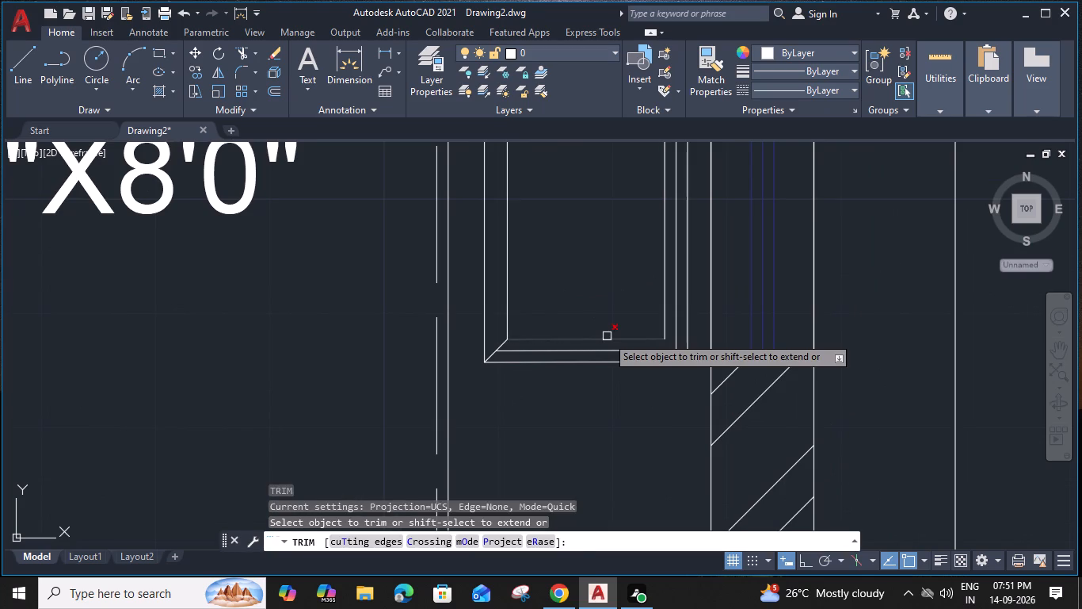
pyautogui.click(607, 336)
pyautogui.click(665, 312)
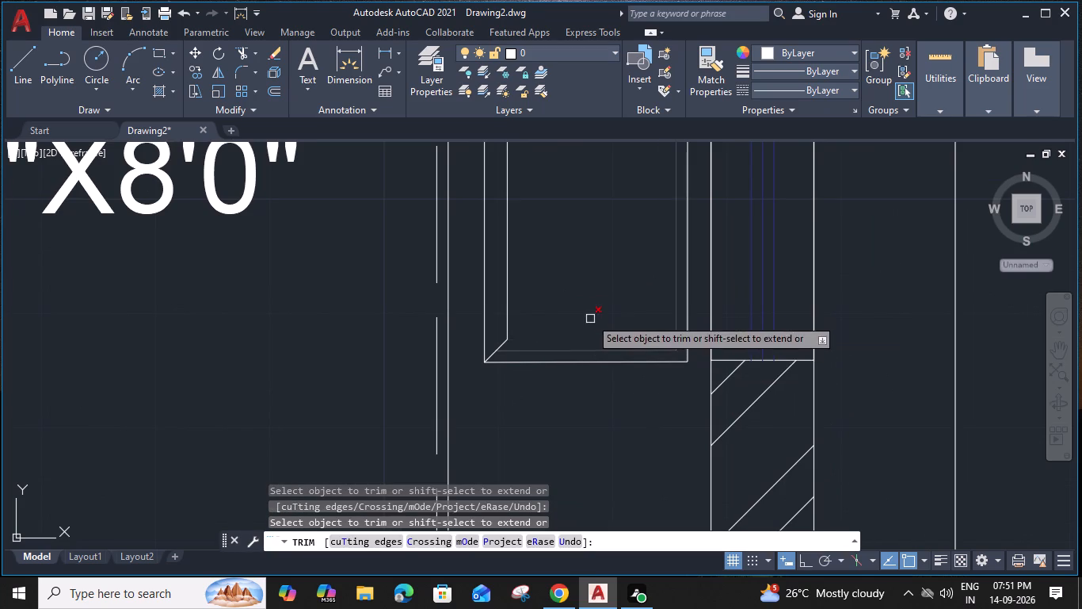
pyautogui.moveTo(596, 285); pyautogui.dragTo(578, 427, button='middle')
pyautogui.moveTo(574, 275); pyautogui.dragTo(565, 415, button='middle')
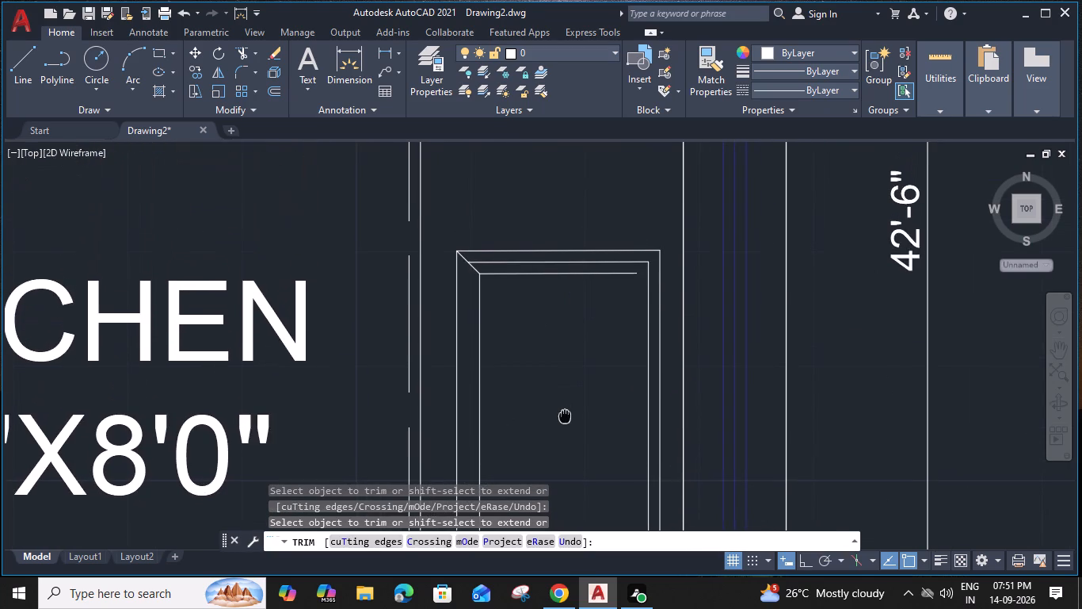
pyautogui.click(566, 270)
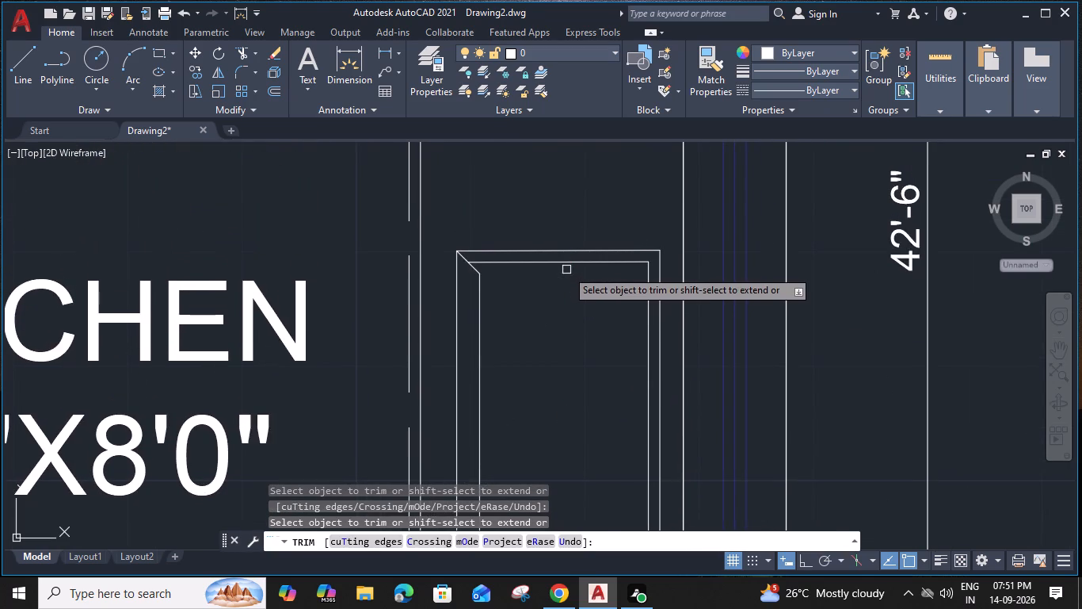
pyautogui.scroll(-2, 539, 310)
pyautogui.moveTo(539, 310); pyautogui.dragTo(547, 293, button='middle')
pyautogui.press('Escape')
# Draw a circle of about 5.6" radius inside the upper part of the framed counter rectangle beside the window.
pyautogui.scroll(1, 544, 290)
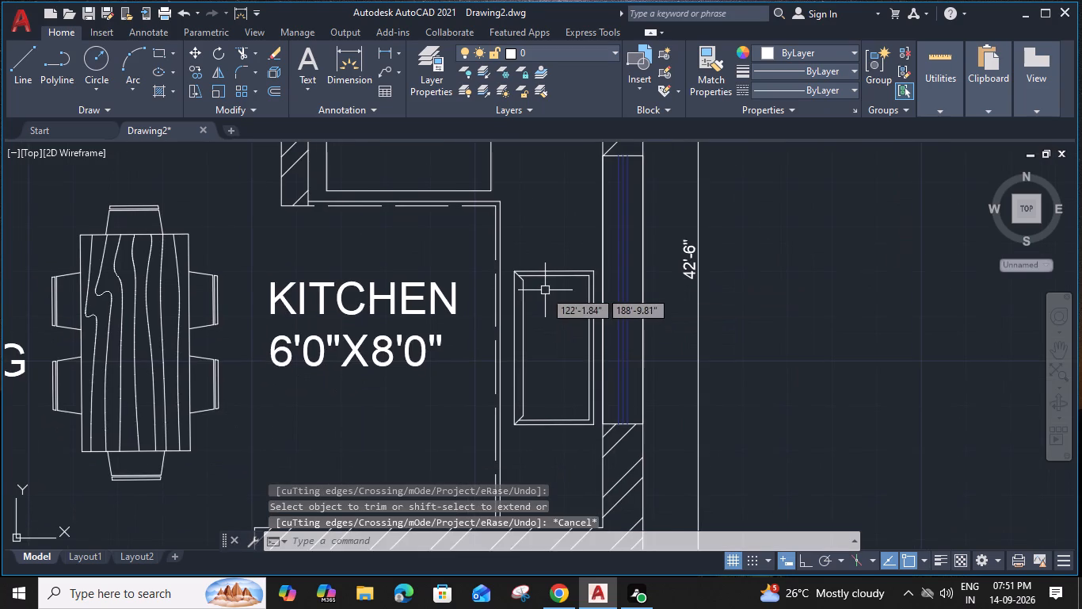
pyautogui.scroll(3, 544, 290)
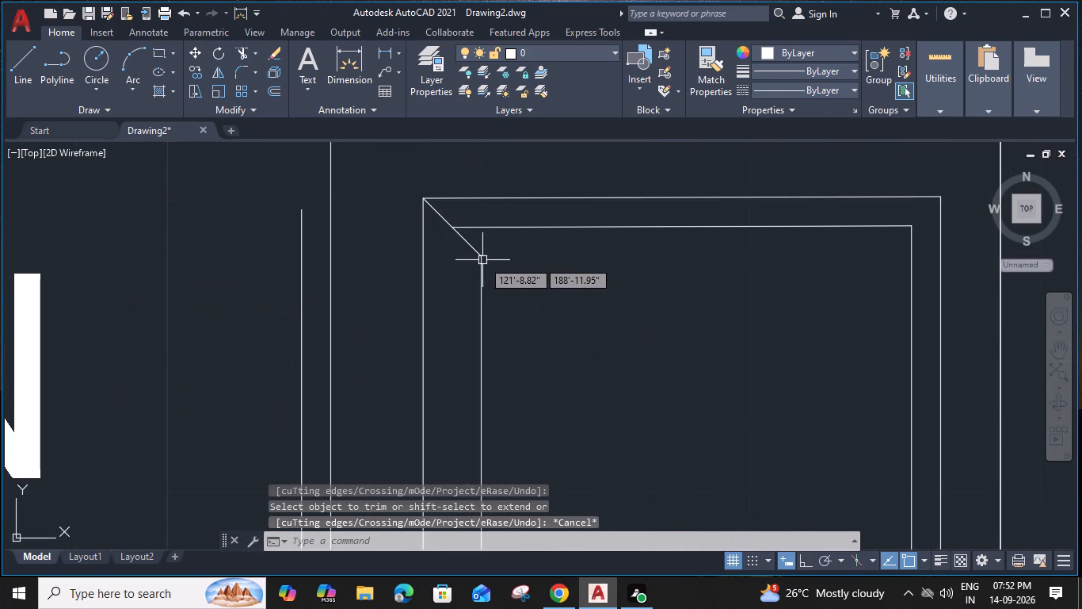
pyautogui.scroll(-2, 490, 308)
pyautogui.moveTo(490, 308); pyautogui.dragTo(554, 213, button='middle')
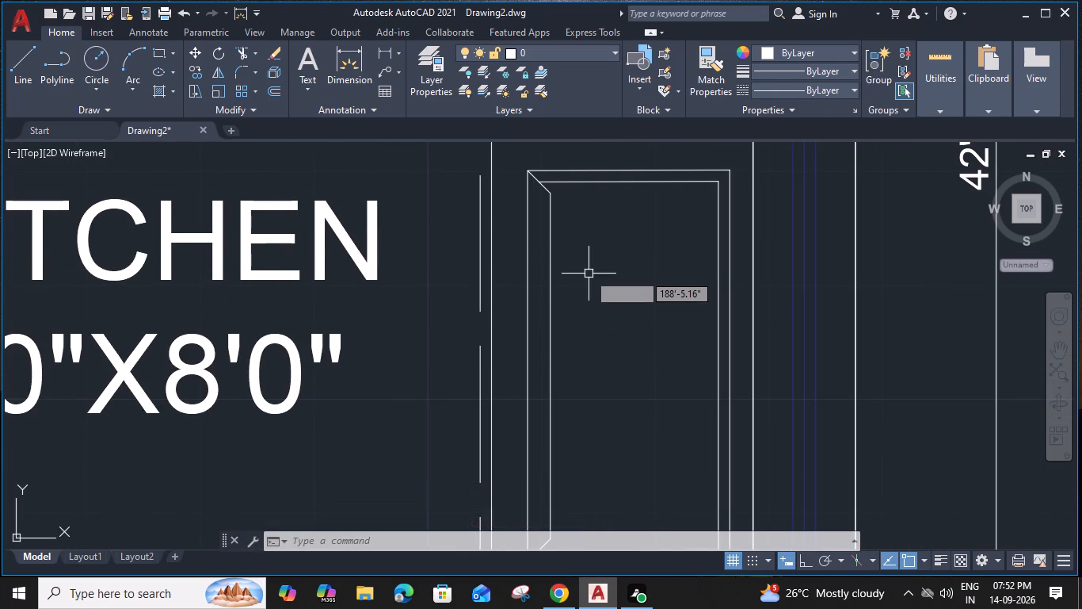
pyautogui.write('C')
pyautogui.press('space')
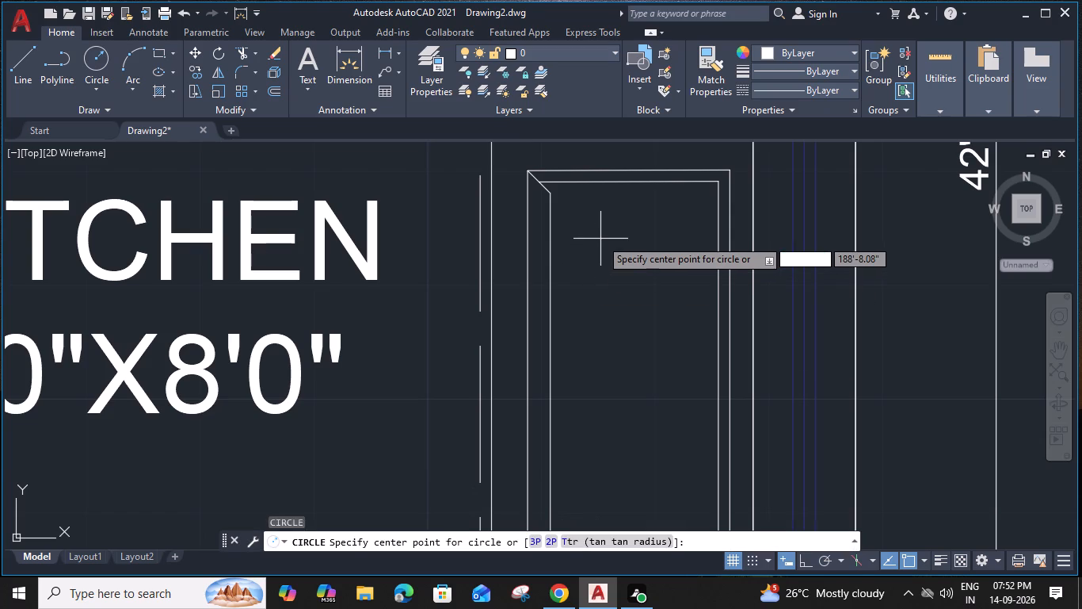
pyautogui.click(626, 270)
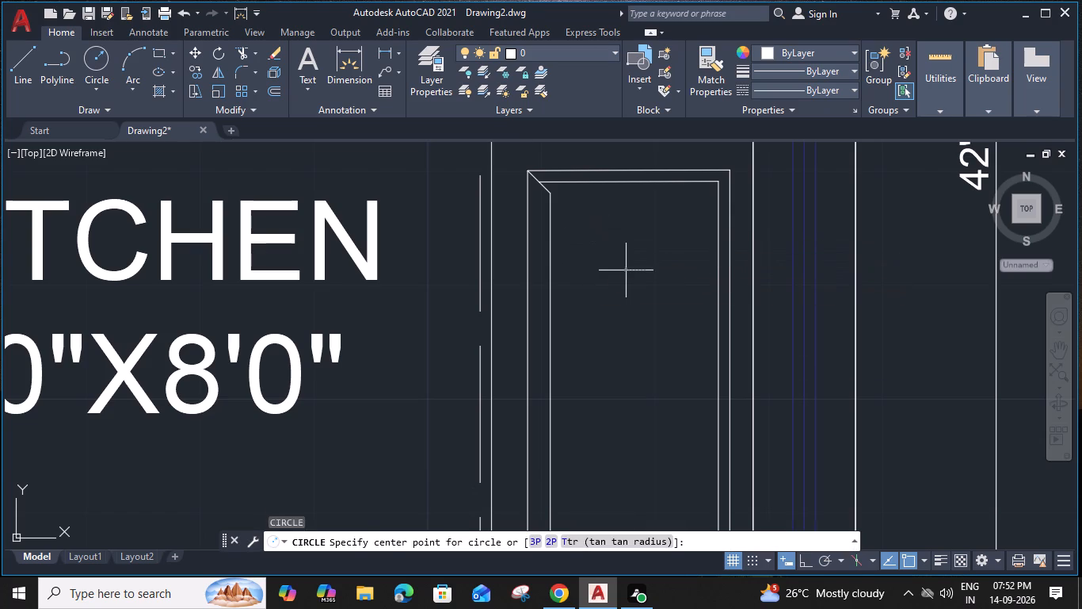
pyautogui.click(690, 271)
pyautogui.click(690, 271)
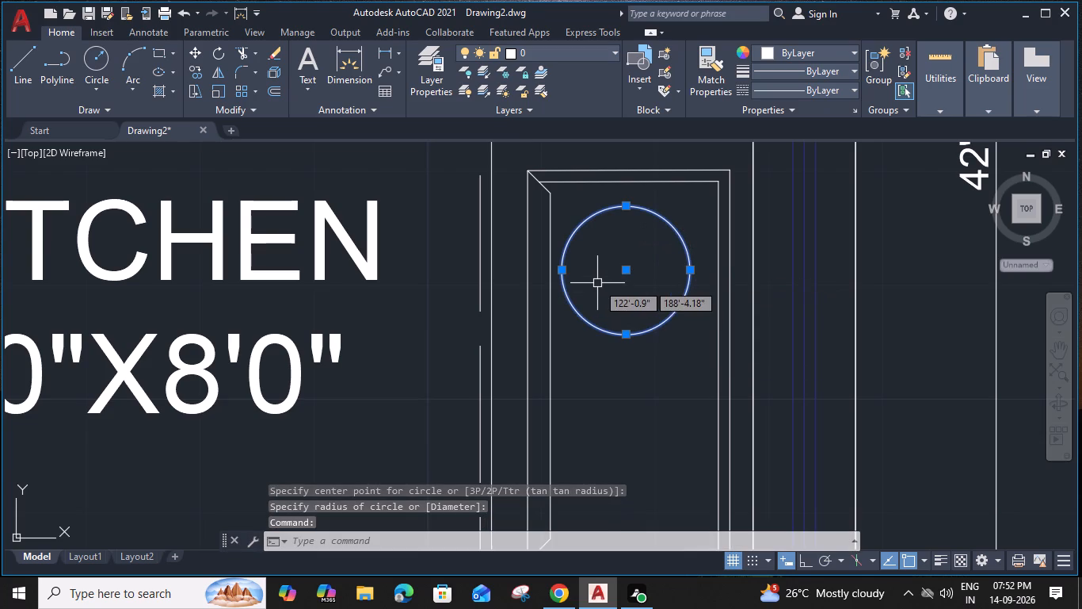
# Offset the counter circle inward by 1" twice, making three concentric circles.
pyautogui.press('o')
pyautogui.press('Return')
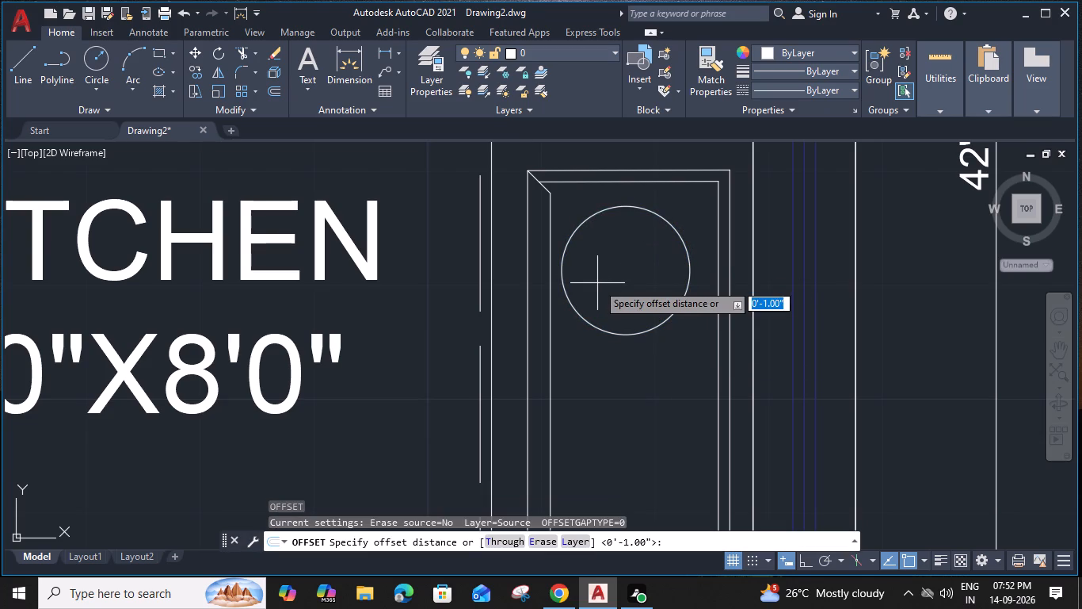
pyautogui.press('2')
pyautogui.press('BackSpace')
pyautogui.press('1')
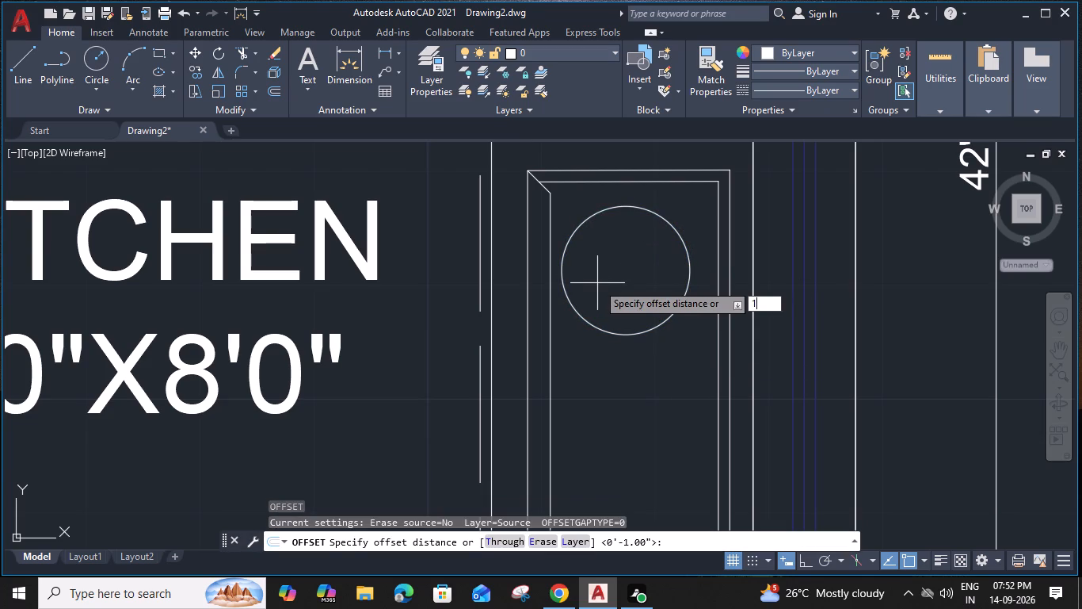
pyautogui.hotkey('shift', '"')
pyautogui.press('Return')
pyautogui.click(597, 283)
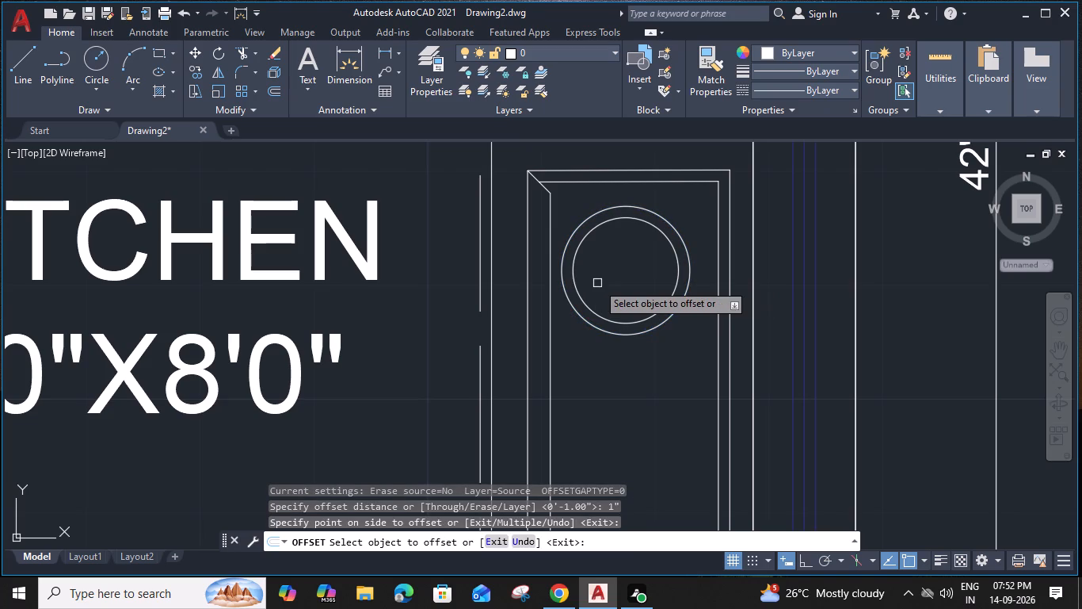
pyautogui.click(633, 322)
pyautogui.click(631, 282)
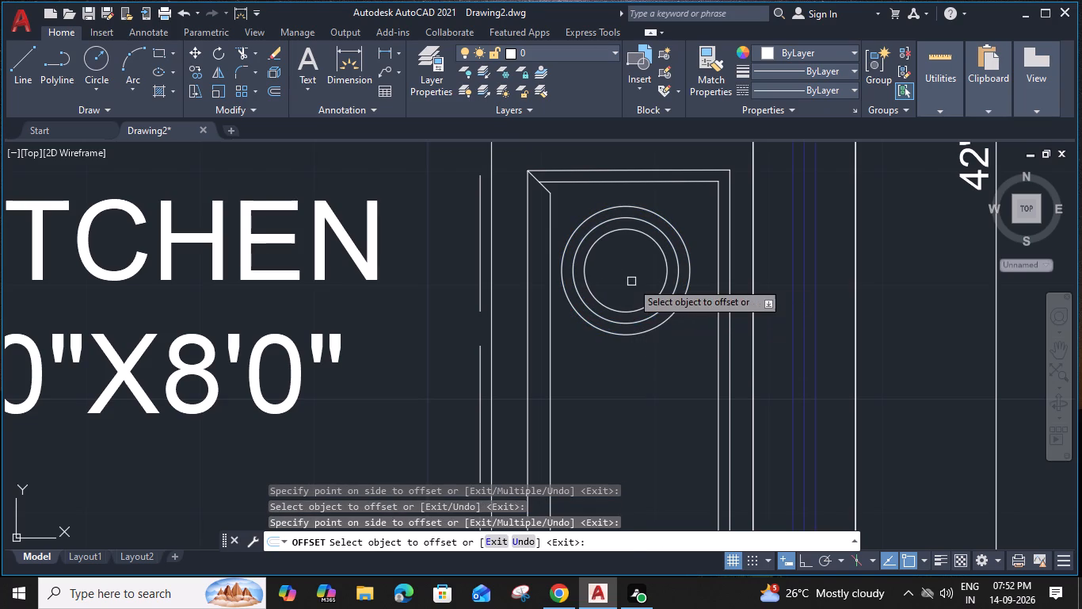
pyautogui.press('Escape')
# Draw full-diameter vertical and horizontal lines across the outermost circle, turning Ortho mode on for the horizontal one.
pyautogui.write('L')
pyautogui.press('space')
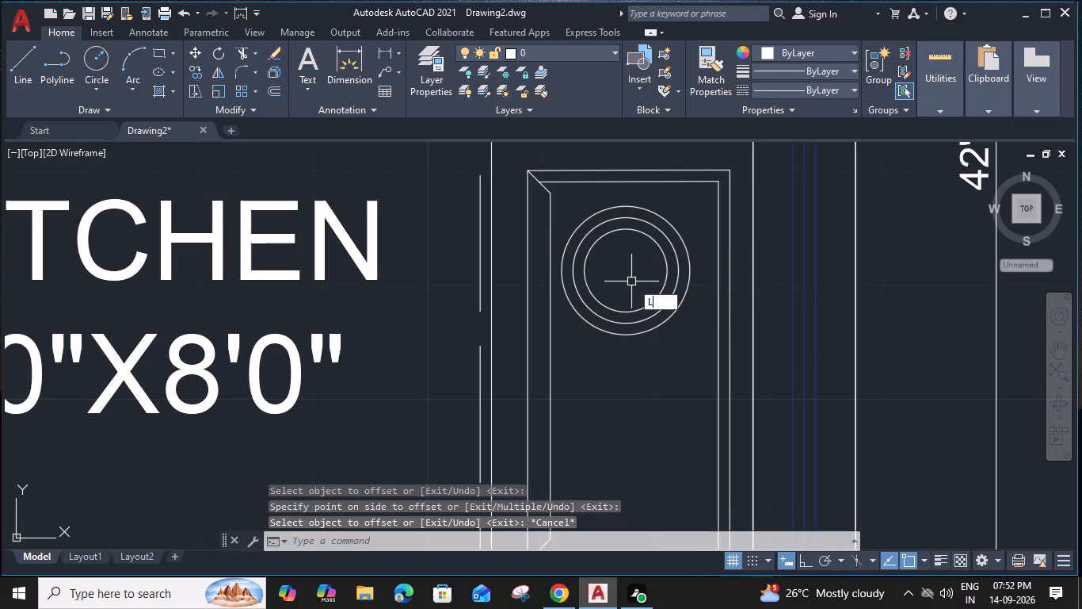
pyautogui.click(628, 209)
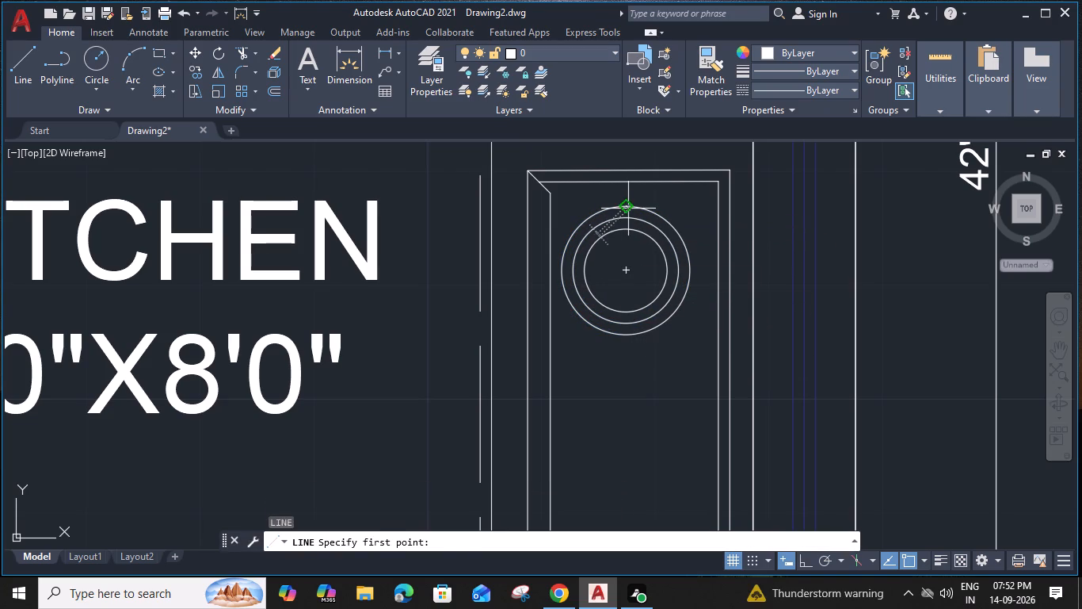
pyautogui.click(630, 334)
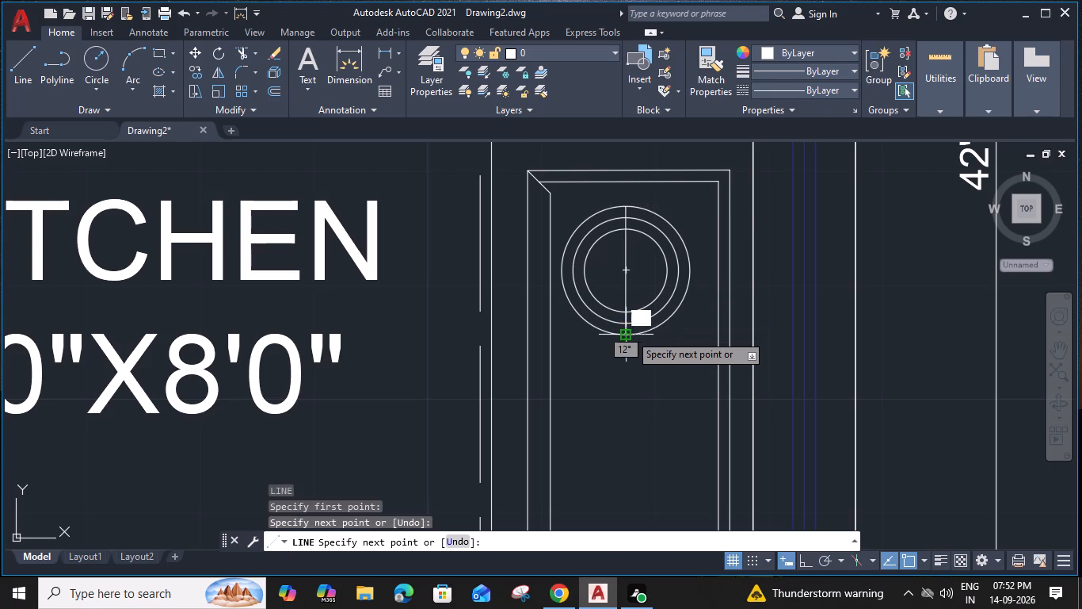
pyautogui.press('Escape')
pyautogui.press('space')
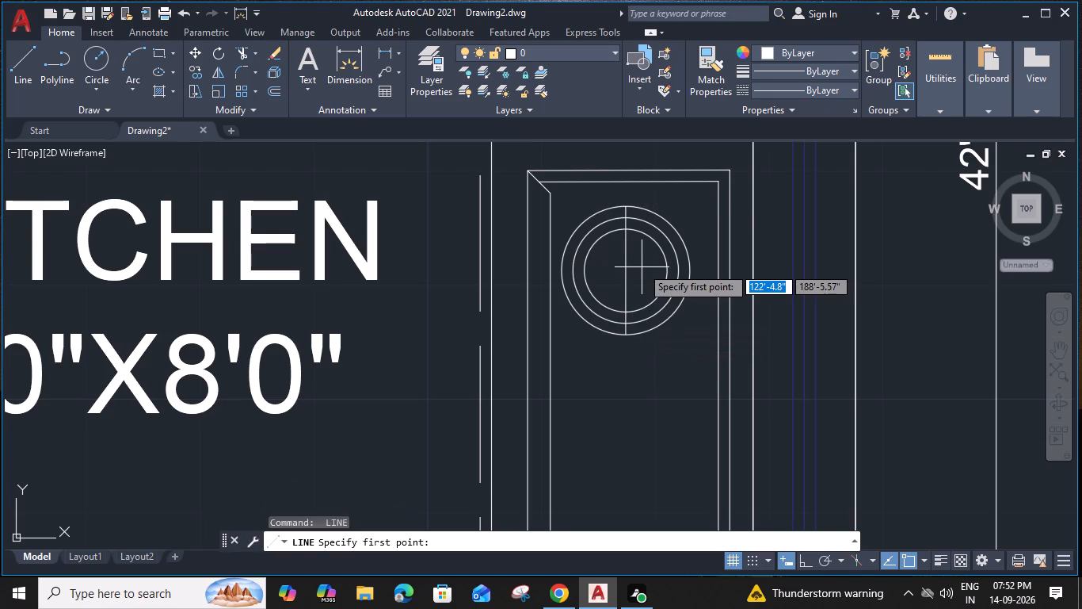
pyautogui.hotkey('ctrl', 'F8')
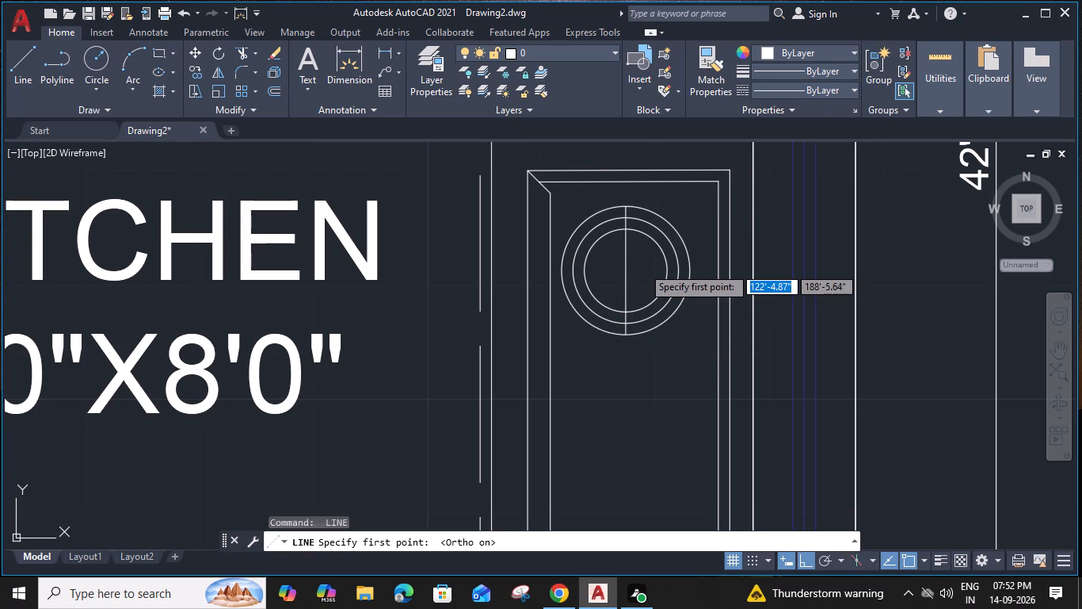
pyautogui.click(560, 269)
pyautogui.click(689, 270)
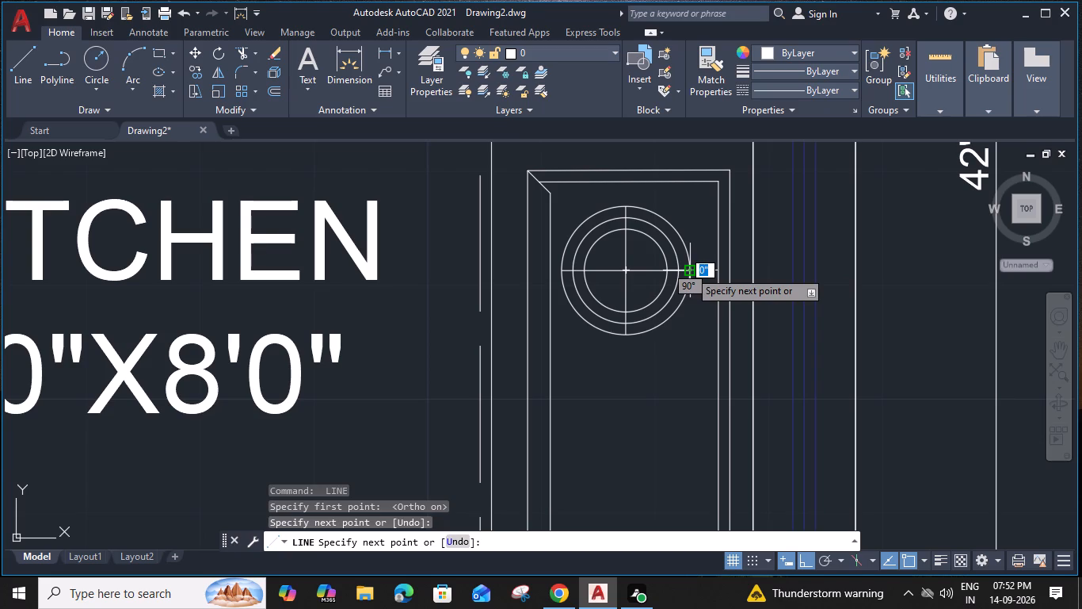
pyautogui.press('Escape')
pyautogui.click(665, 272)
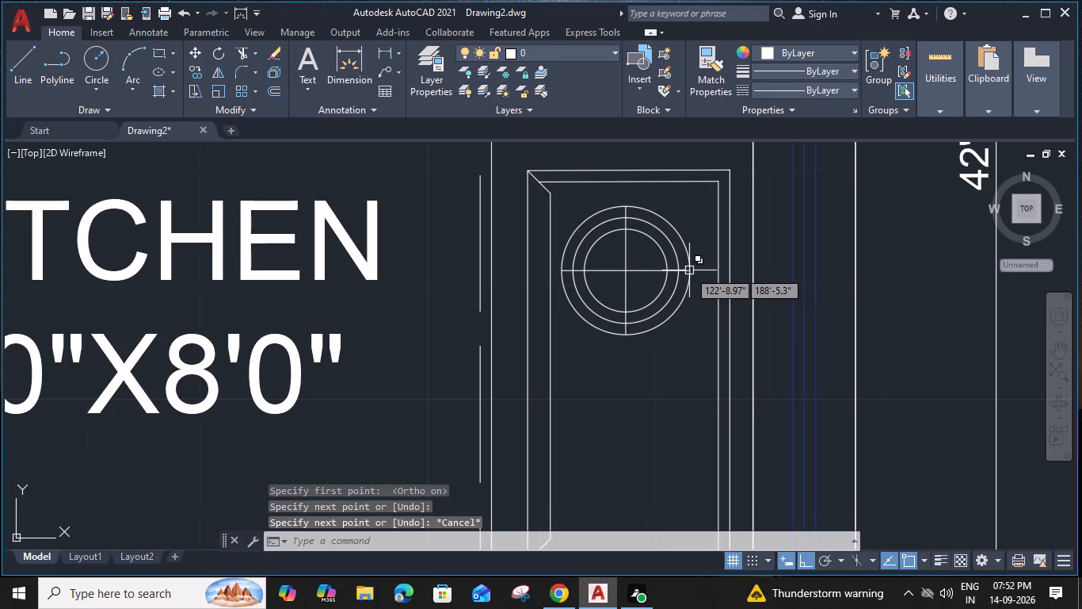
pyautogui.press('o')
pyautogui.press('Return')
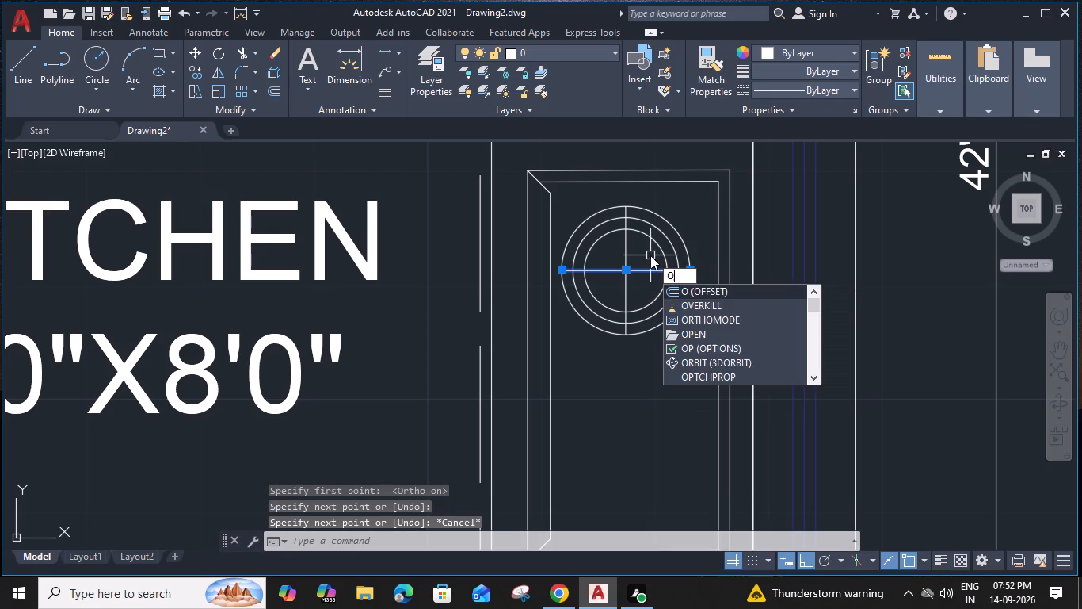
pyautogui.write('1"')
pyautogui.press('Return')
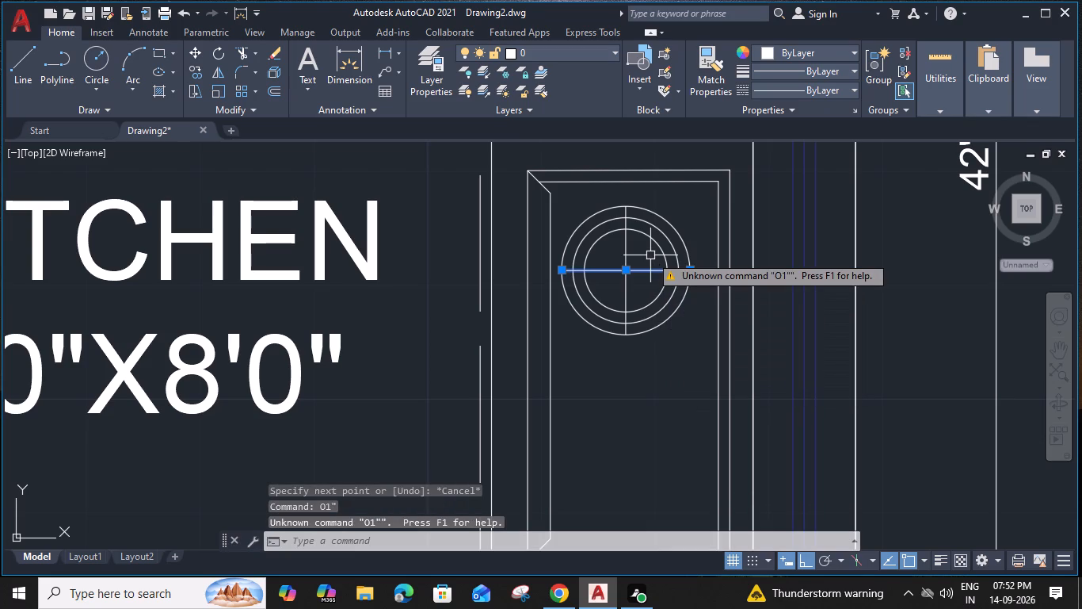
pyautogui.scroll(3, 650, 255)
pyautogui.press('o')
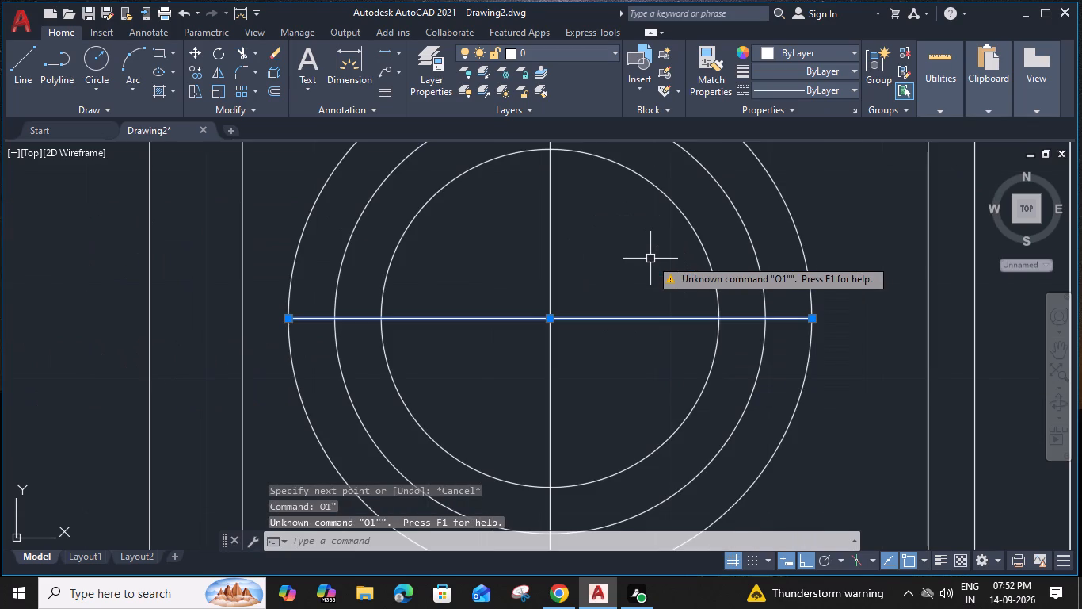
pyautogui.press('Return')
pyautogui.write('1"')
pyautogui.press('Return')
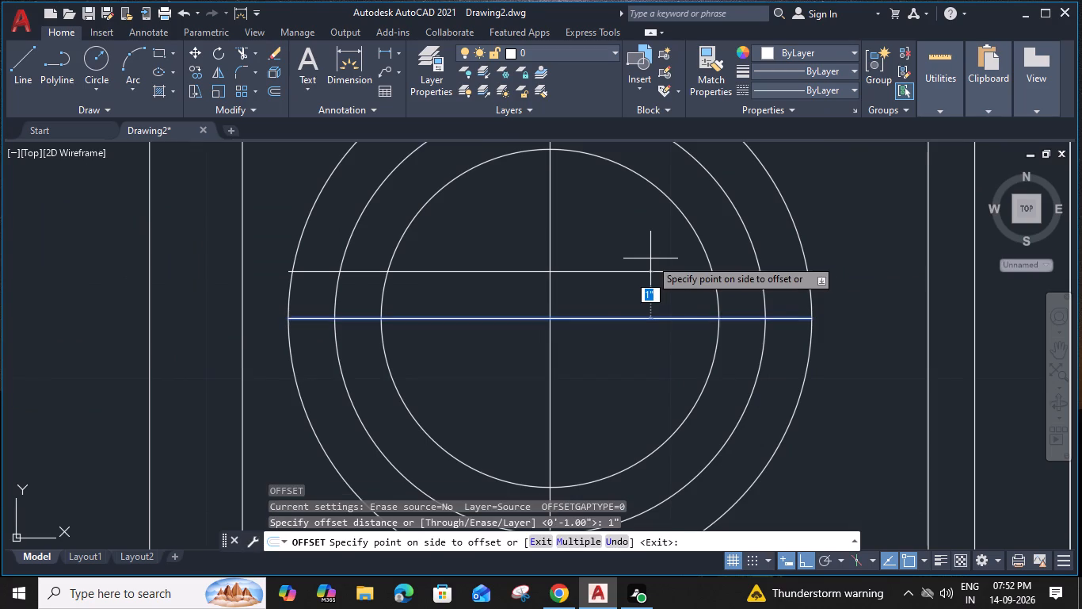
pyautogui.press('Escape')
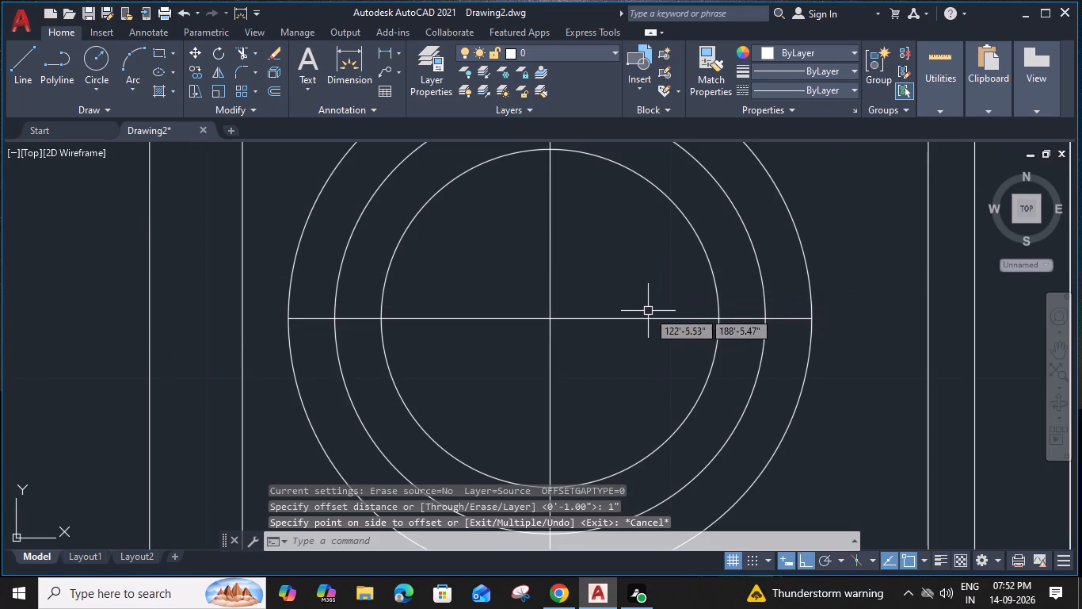
# Offset the horizontal and vertical diameter lines by 0.5" to both sides of each line.
pyautogui.click(646, 320)
pyautogui.press('o')
pyautogui.press('Return')
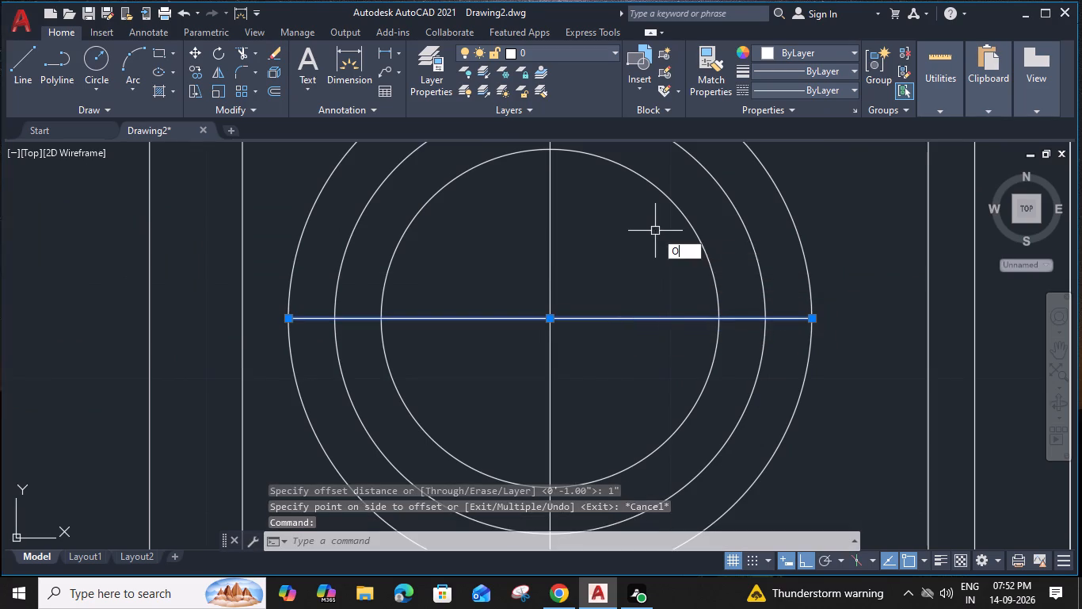
pyautogui.write('0.5"')
pyautogui.press('Return')
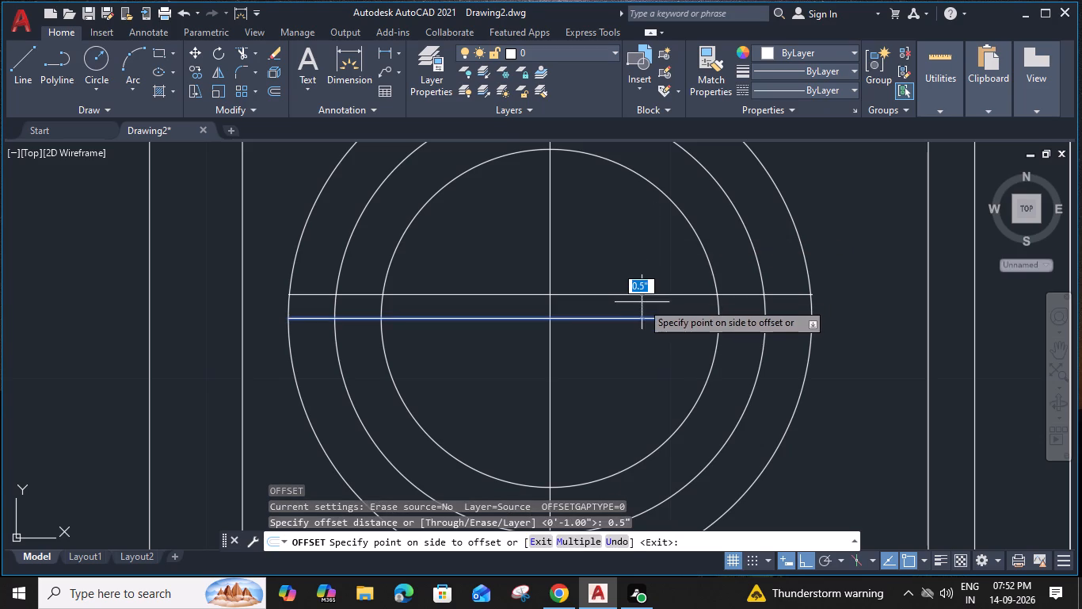
pyautogui.click(620, 262)
pyautogui.click(622, 316)
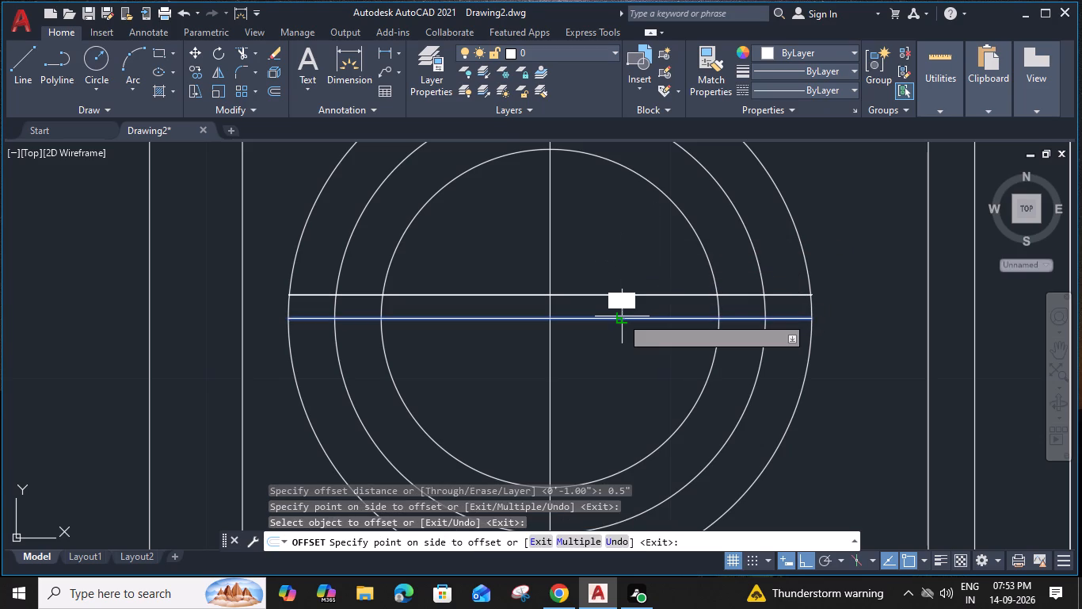
pyautogui.click(615, 365)
pyautogui.click(549, 363)
pyautogui.click(498, 370)
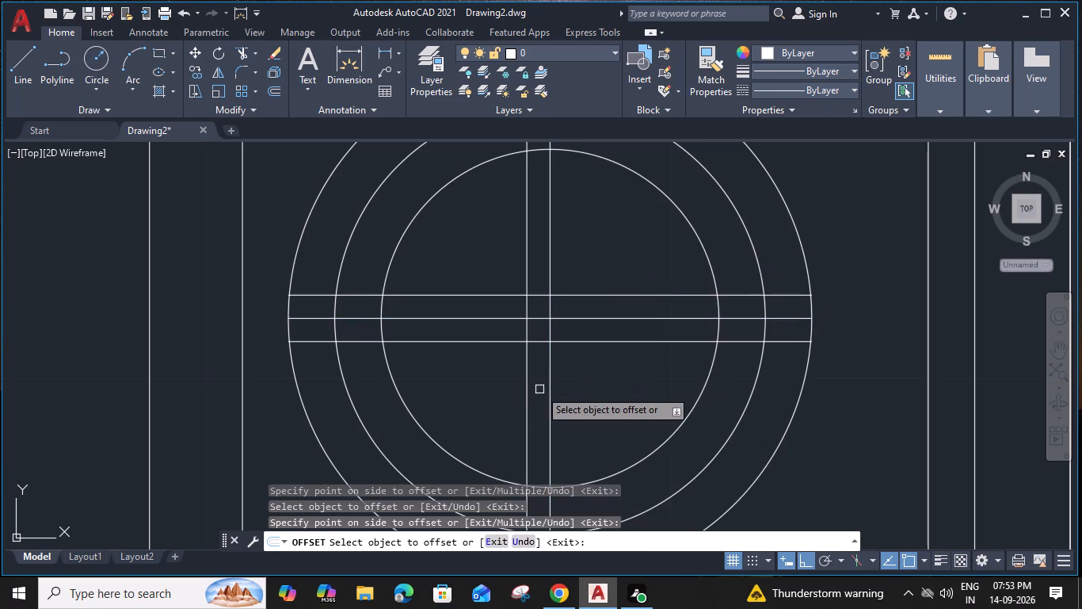
pyautogui.click(550, 393)
pyautogui.click(595, 392)
pyautogui.press('Escape')
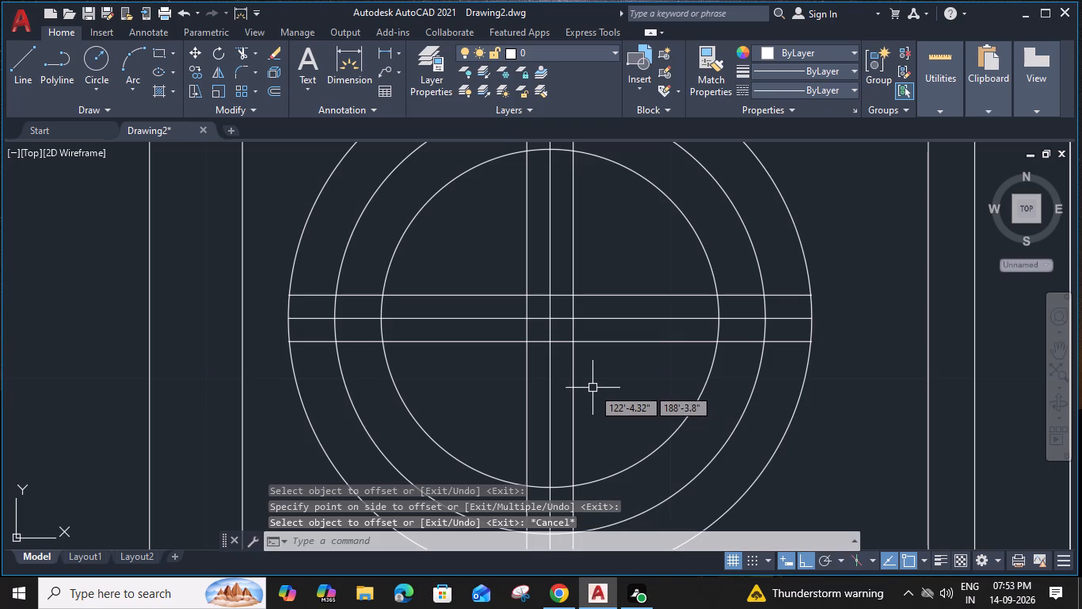
# Delete the original horizontal and vertical centre lines, keeping only the offset pairs across the circles.
pyautogui.write('TR')
pyautogui.press('Escape')
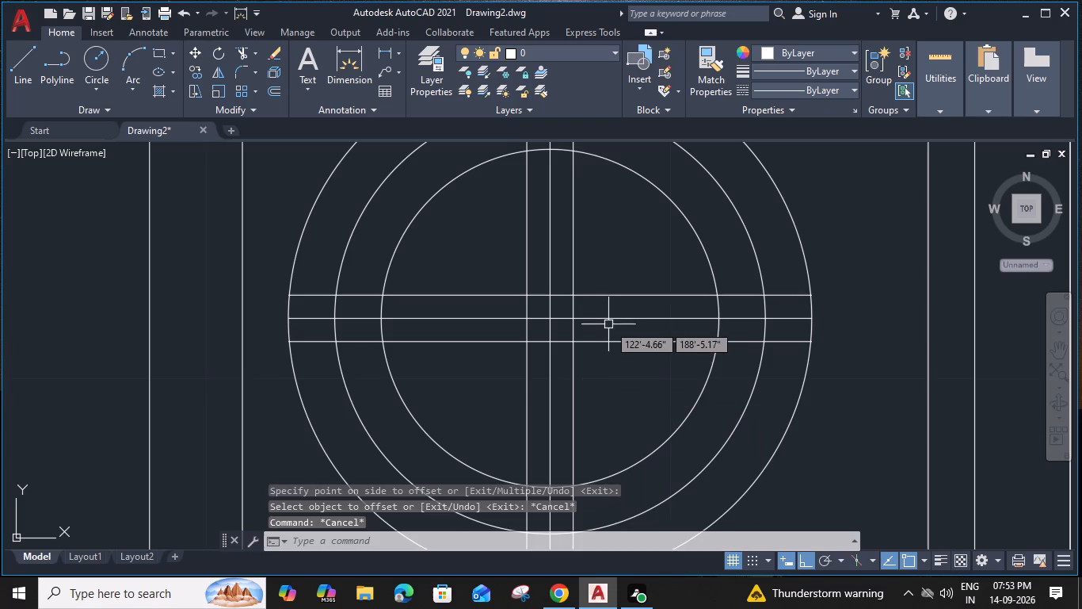
pyautogui.click(610, 320)
pyautogui.press('Delete')
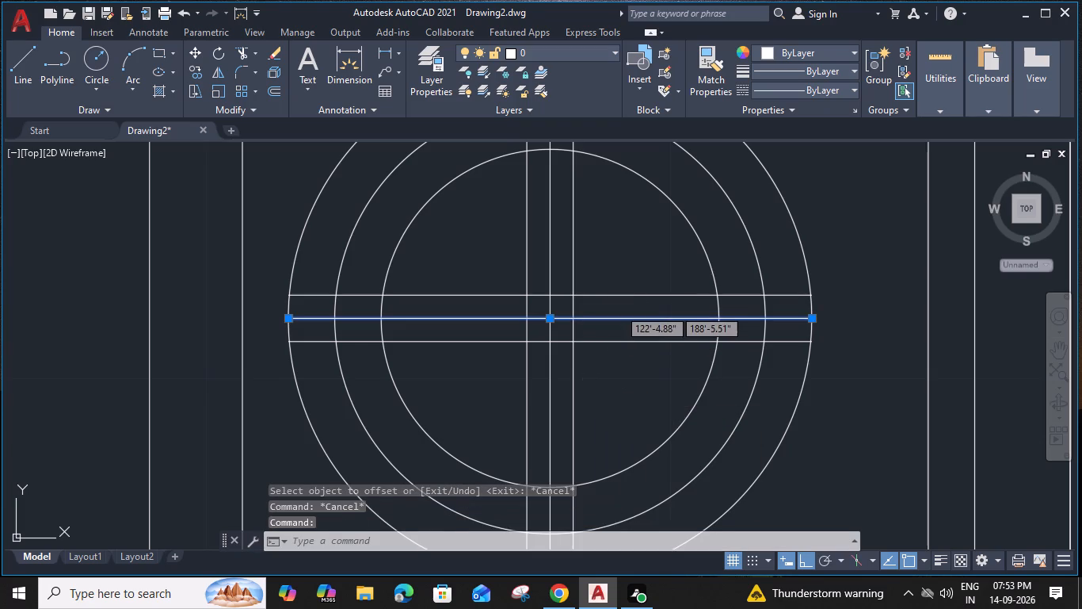
pyautogui.click(551, 323)
pyautogui.press('Delete')
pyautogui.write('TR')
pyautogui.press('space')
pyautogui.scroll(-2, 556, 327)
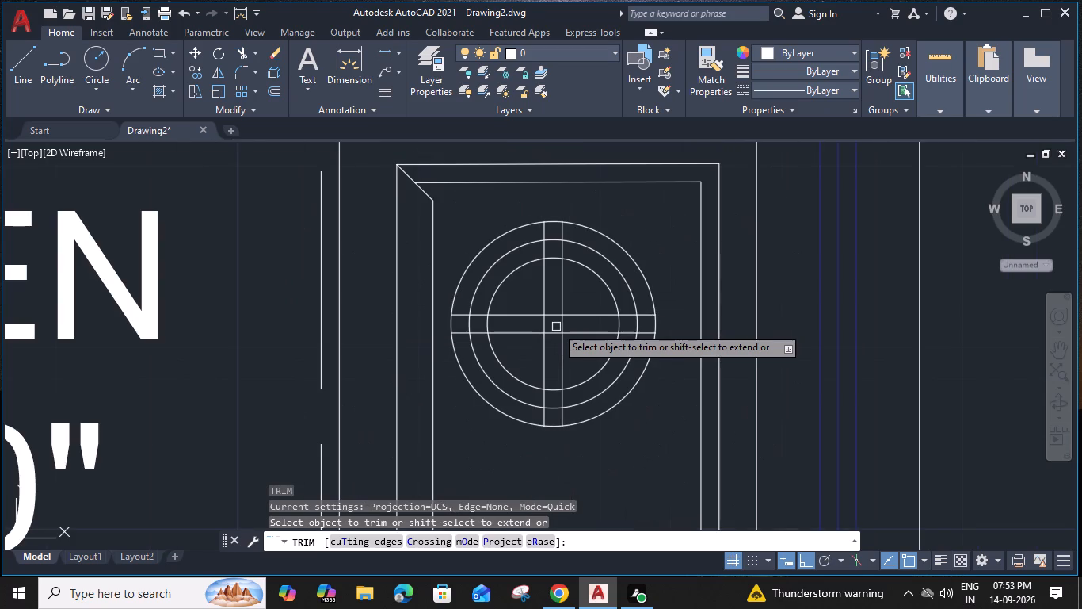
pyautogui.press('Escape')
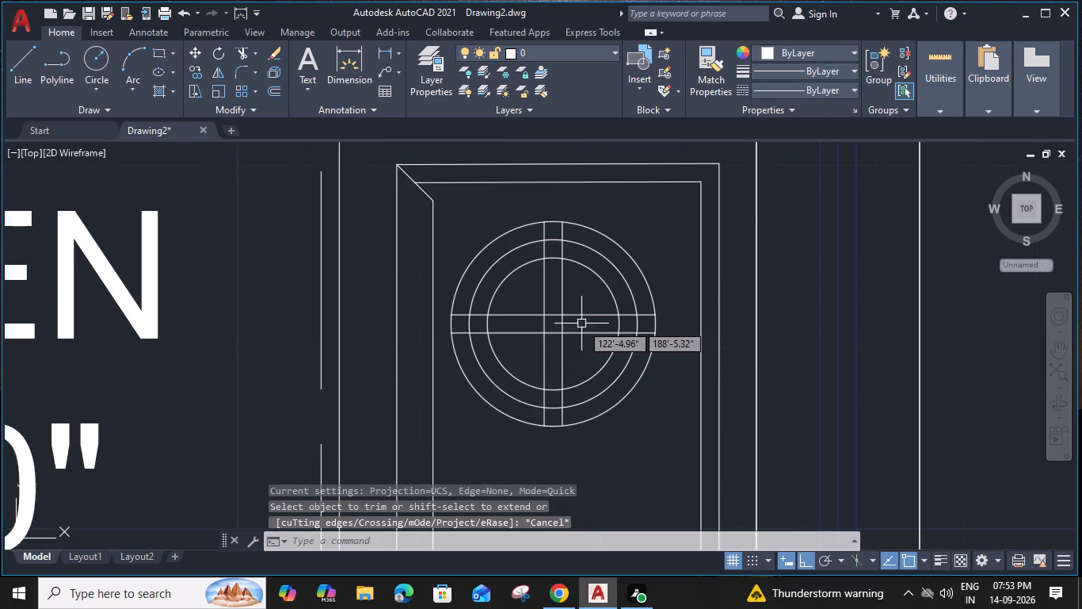
# Group the three concentric circles and the four crossing lines into one burner object.
pyautogui.moveTo(581, 324); pyautogui.dragTo(600, 317, button='middle')
pyautogui.click(706, 216)
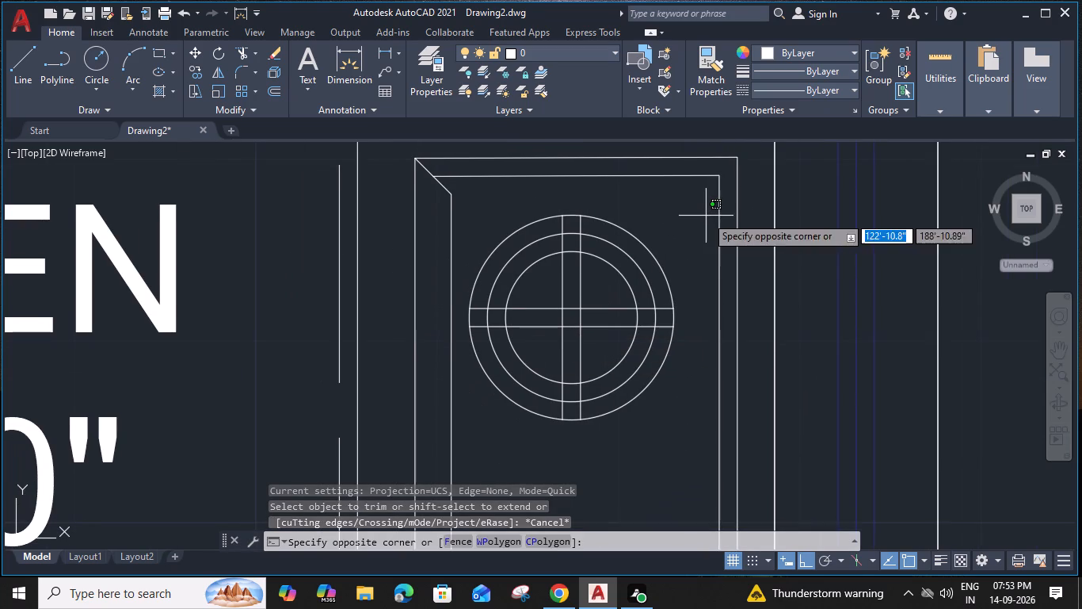
pyautogui.click(466, 435)
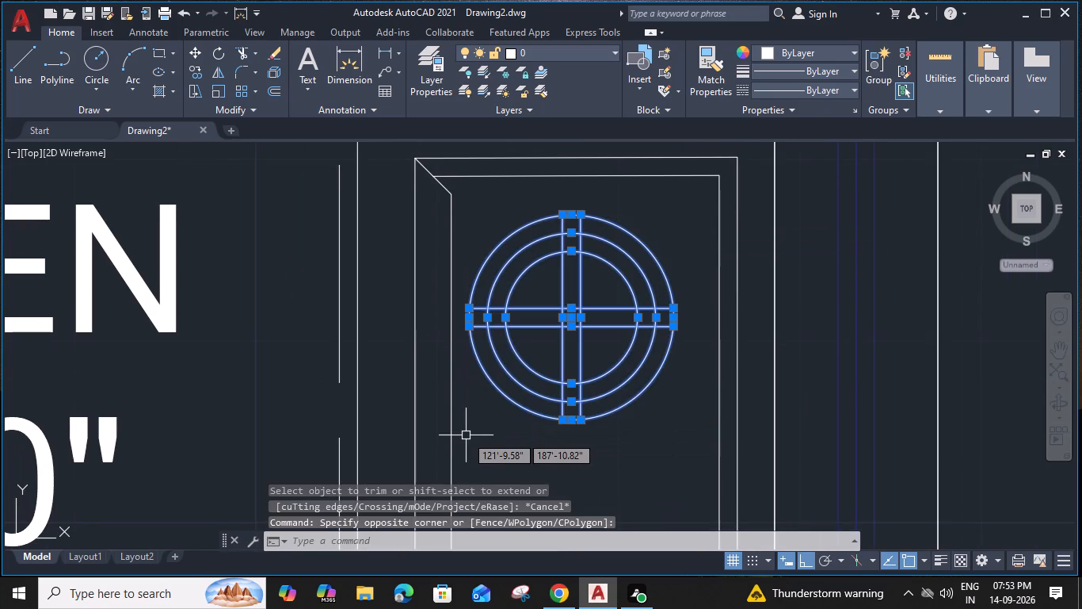
pyautogui.write('G')
pyautogui.press('space')
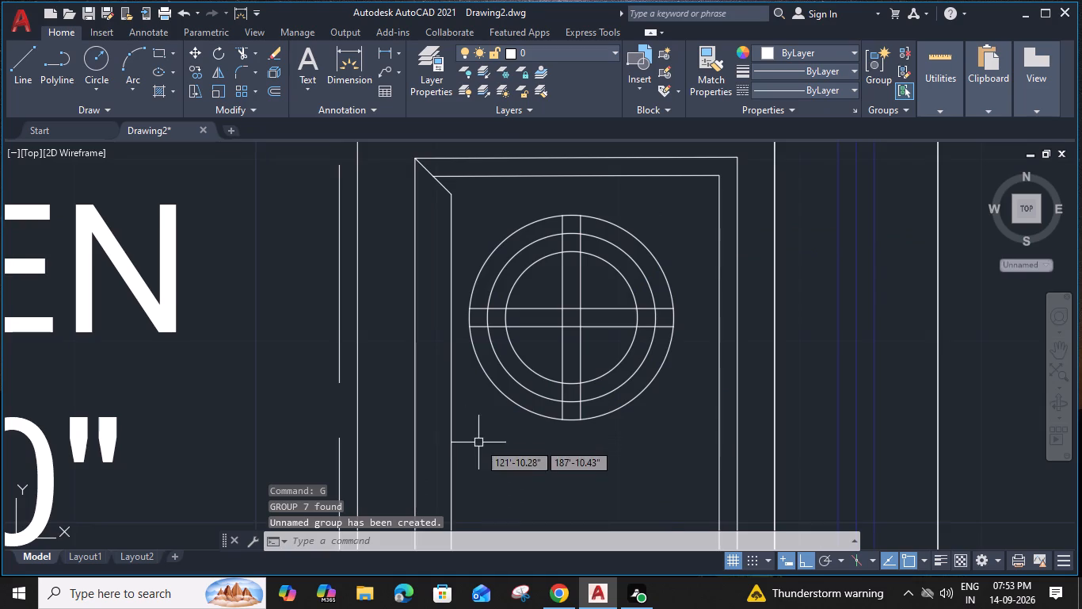
# Move the grouped circular burner about 1.1" horizontally toward the window side of the counter frame.
pyautogui.scroll(-2, 495, 416)
pyautogui.moveTo(494, 424); pyautogui.dragTo(481, 377, button='middle')
pyautogui.click(495, 371)
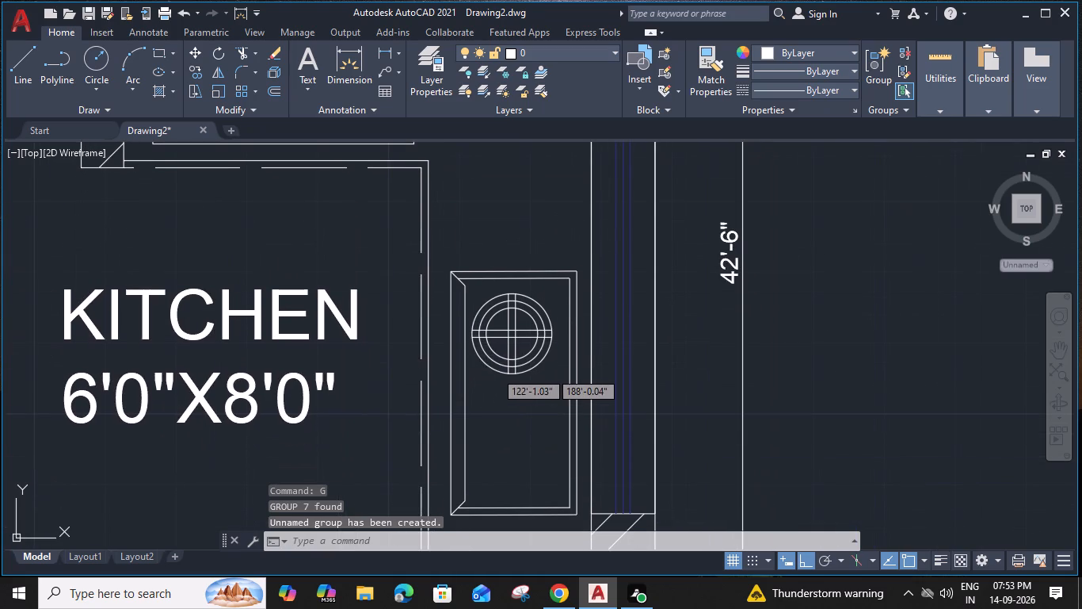
pyautogui.press('m')
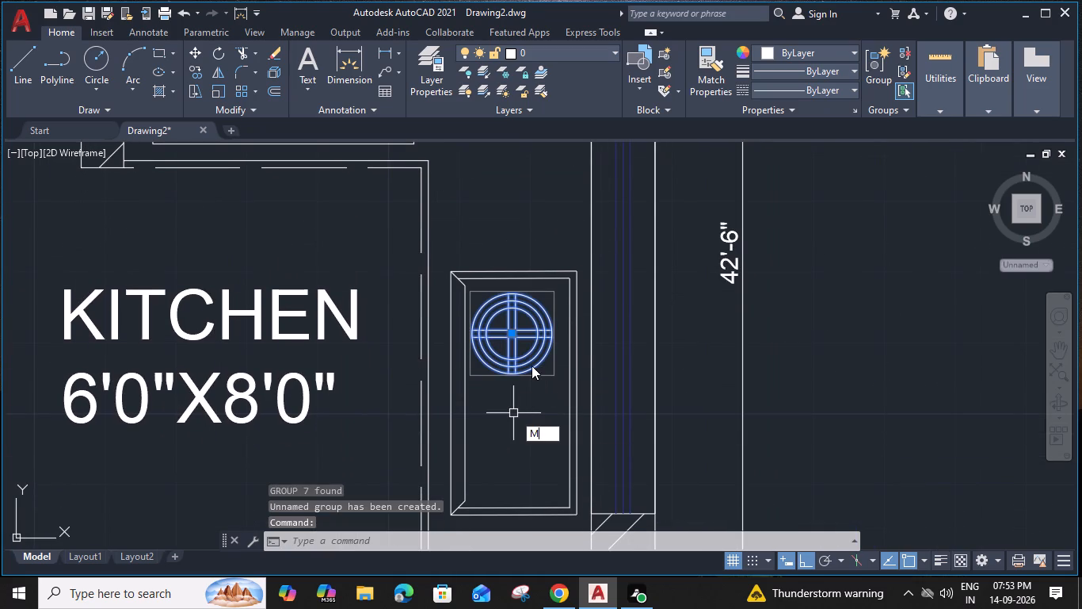
pyautogui.press('space')
pyautogui.scroll(2, 538, 354)
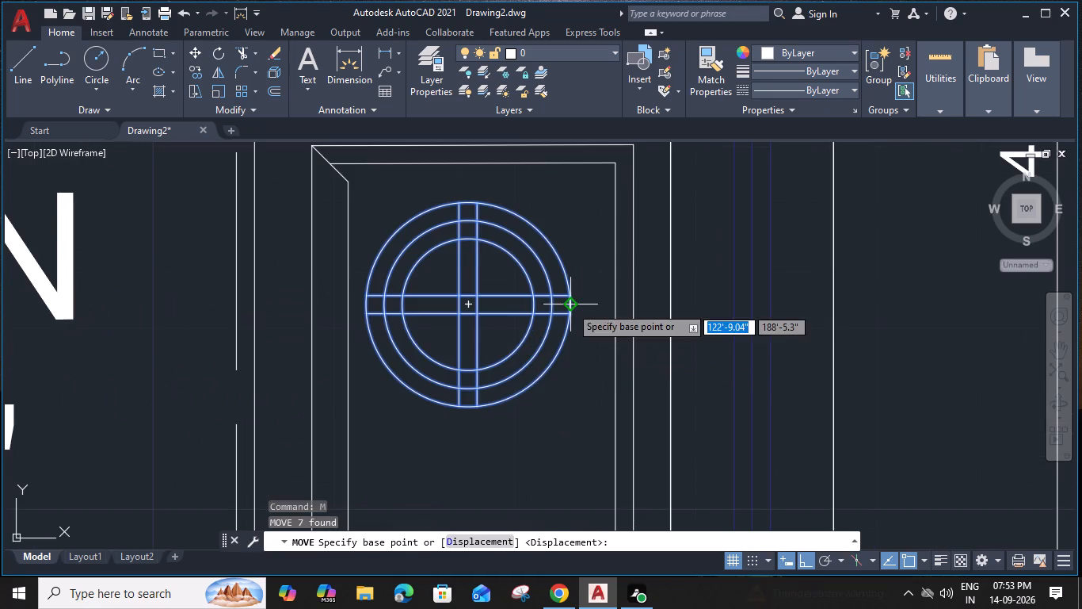
pyautogui.click(570, 306)
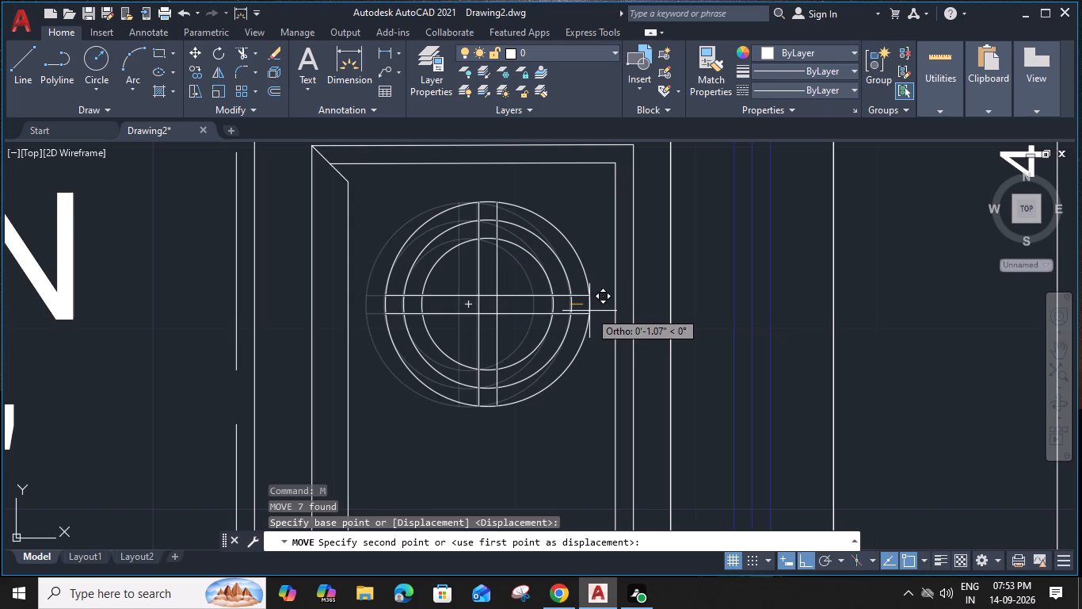
pyautogui.click(589, 311)
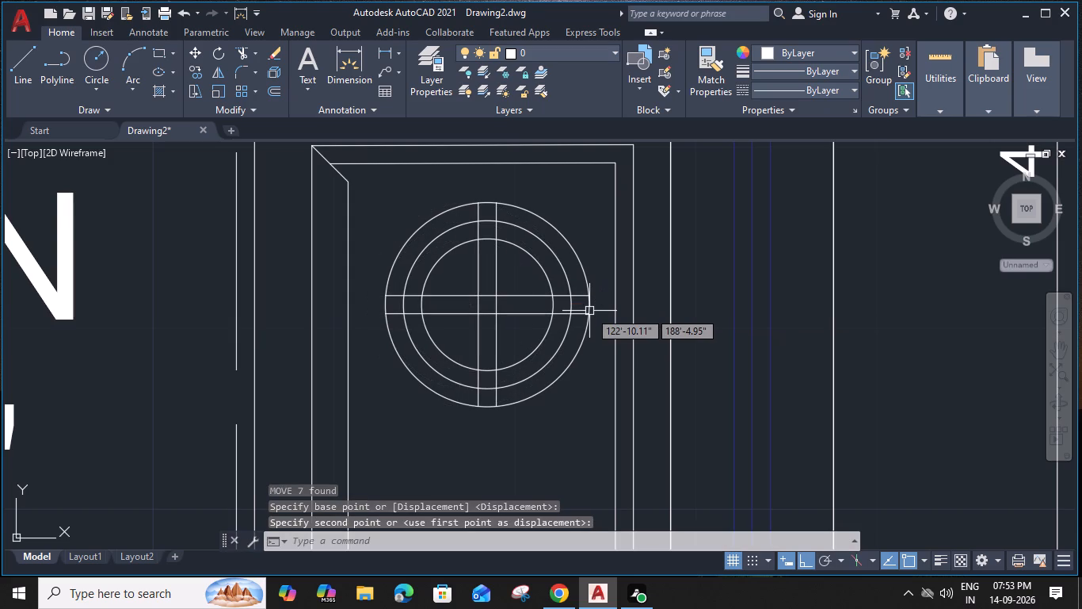
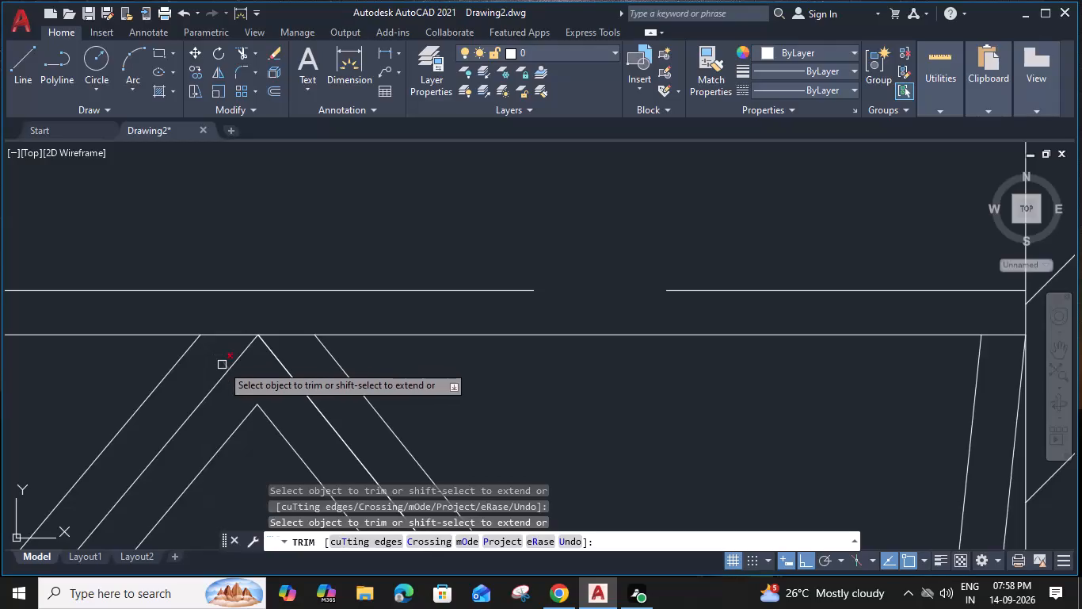
# Trim the overlapping ends of the offset zigzag lines in the Bedroom 2 wardrobe, finishing at the lower corner beside the outer wall.
pyautogui.click(222, 365)
pyautogui.scroll(-3, 302, 351)
pyautogui.scroll(-2, 383, 377)
pyautogui.moveTo(383, 380); pyautogui.dragTo(363, 370, button='middle')
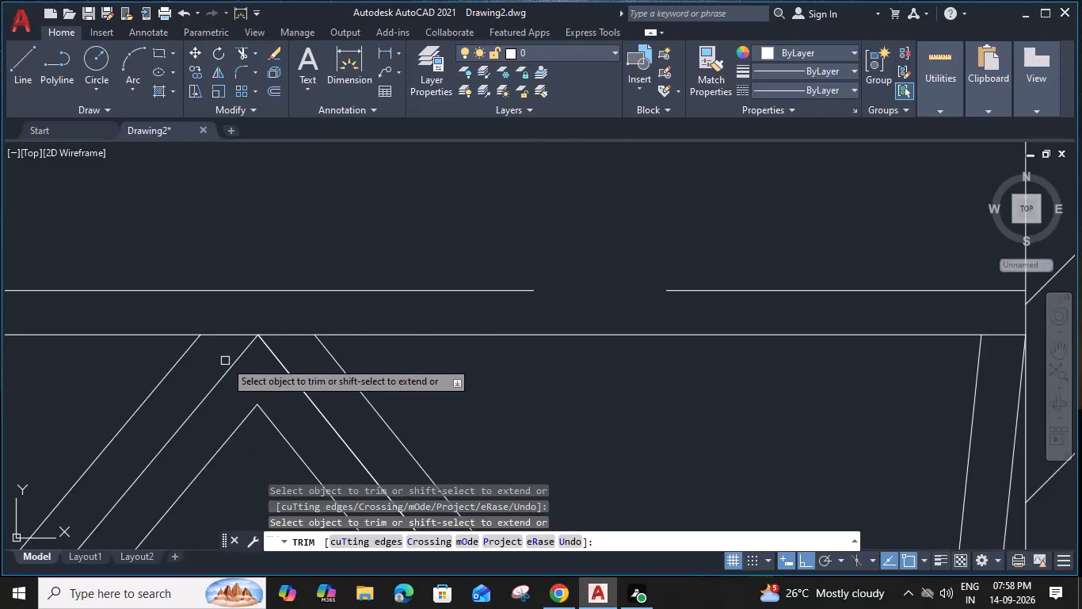
pyautogui.moveTo(363, 370); pyautogui.dragTo(486, 351, button='middle')
pyautogui.press('Escape')
pyautogui.scroll(3, 501, 390)
pyautogui.scroll(-2, 505, 389)
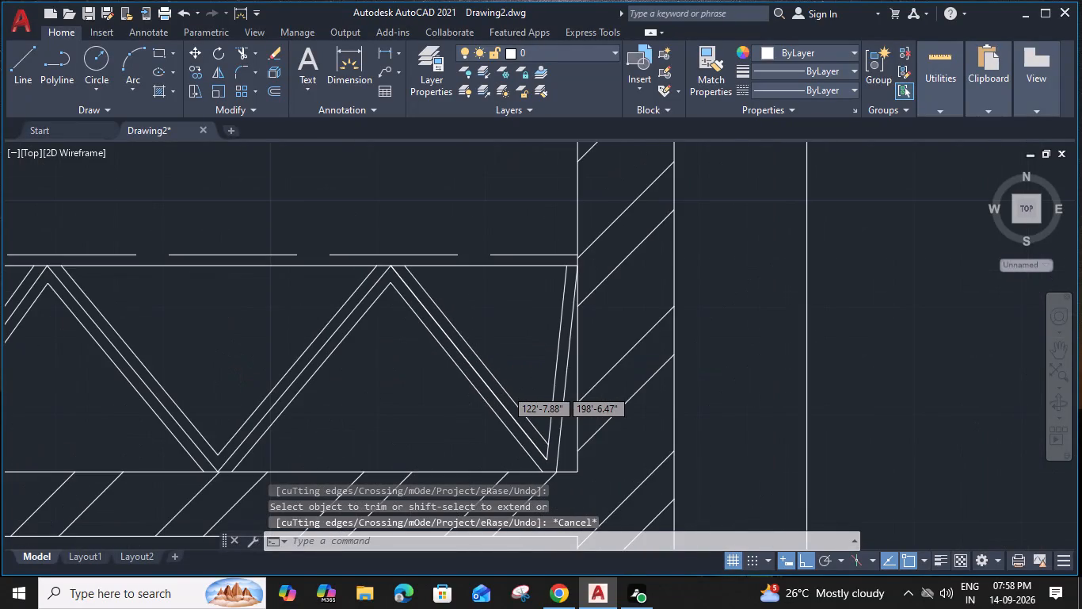
pyautogui.moveTo(510, 393); pyautogui.dragTo(543, 377, button='middle')
pyautogui.scroll(1, 577, 405)
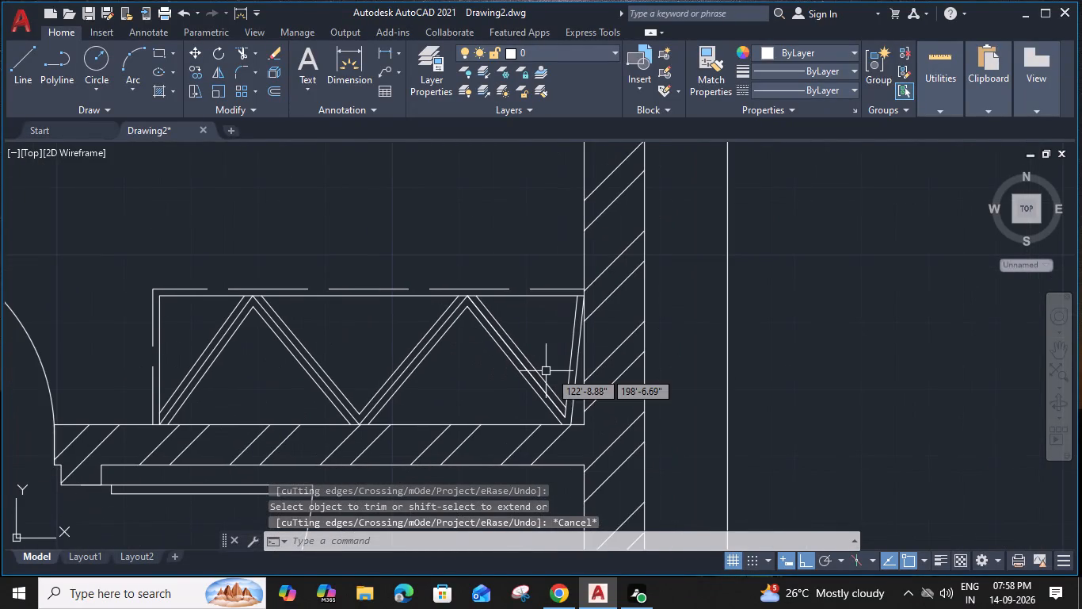
pyautogui.scroll(1, 562, 393)
pyautogui.write('TR')
pyautogui.press('space')
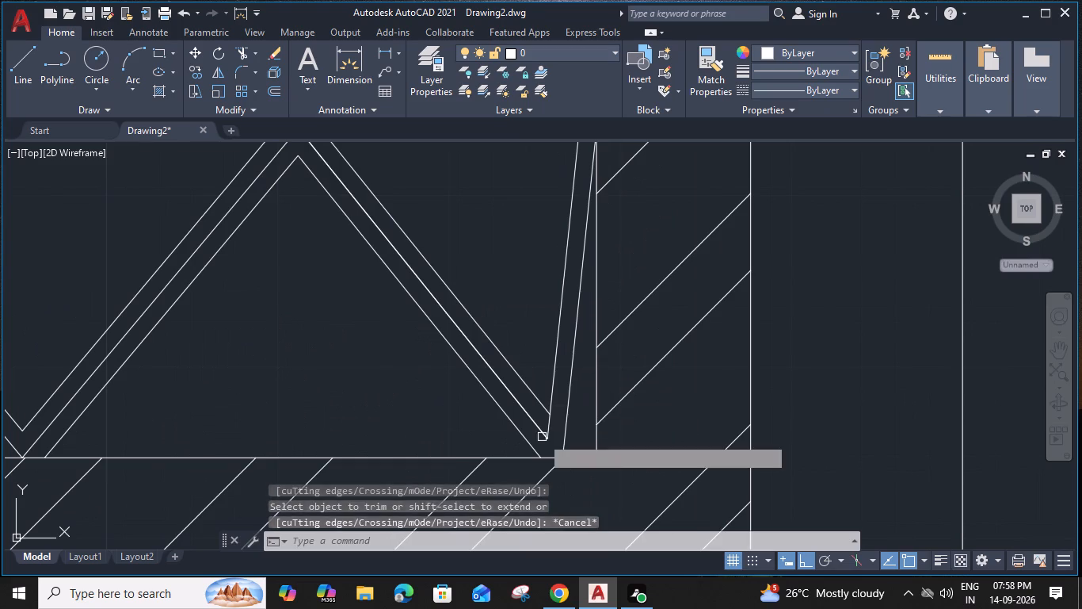
pyautogui.click(551, 426)
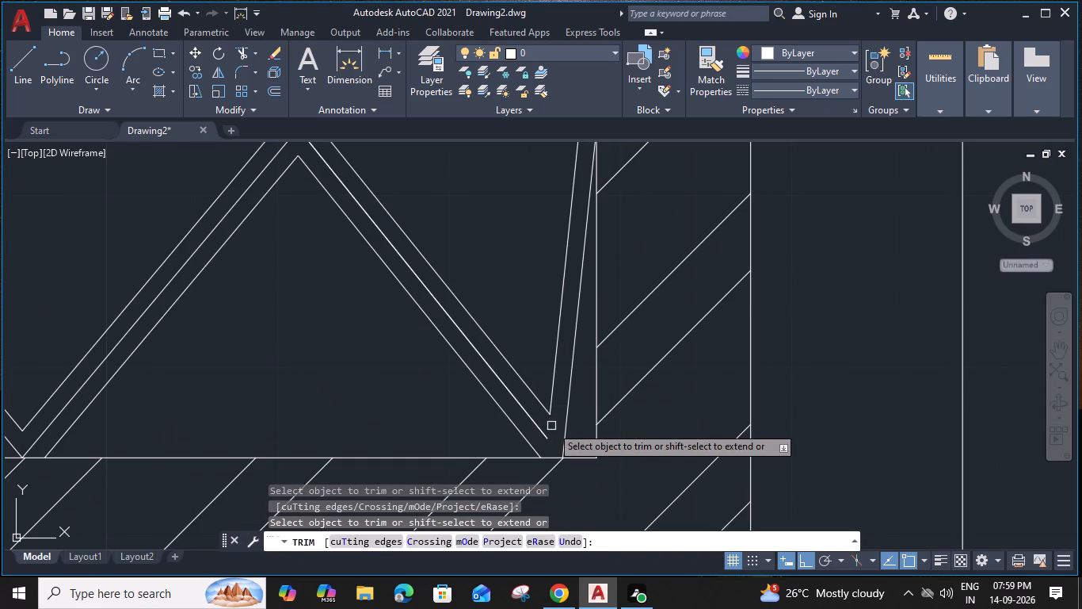
pyautogui.press('Escape')
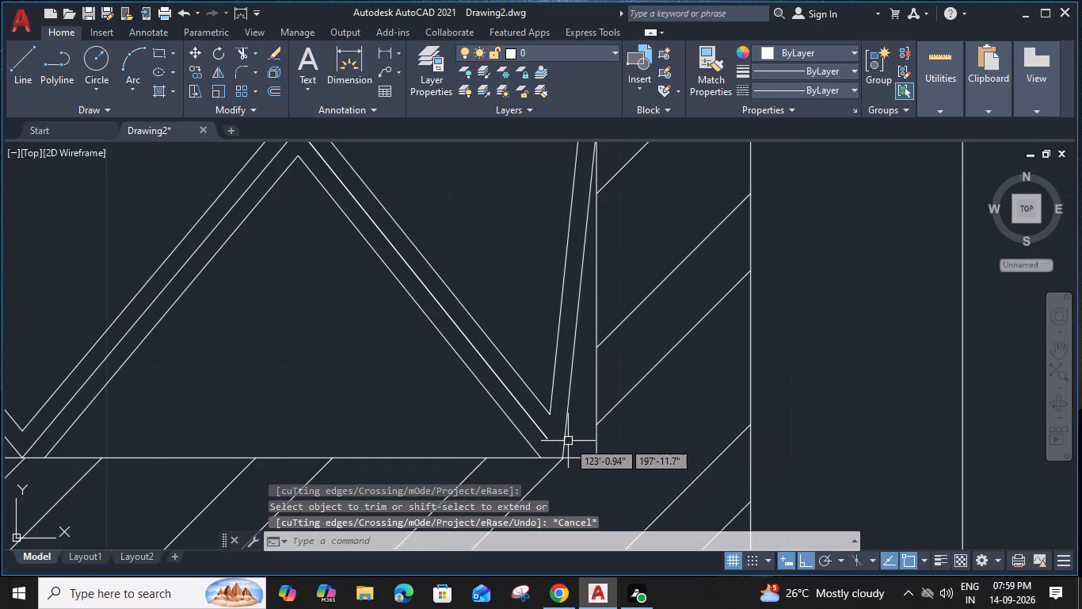
# Extend the middle line of the last descending zigzag band to the wardrobe's lower corner in Bedroom 2.
pyautogui.write('EX')
pyautogui.press('space')
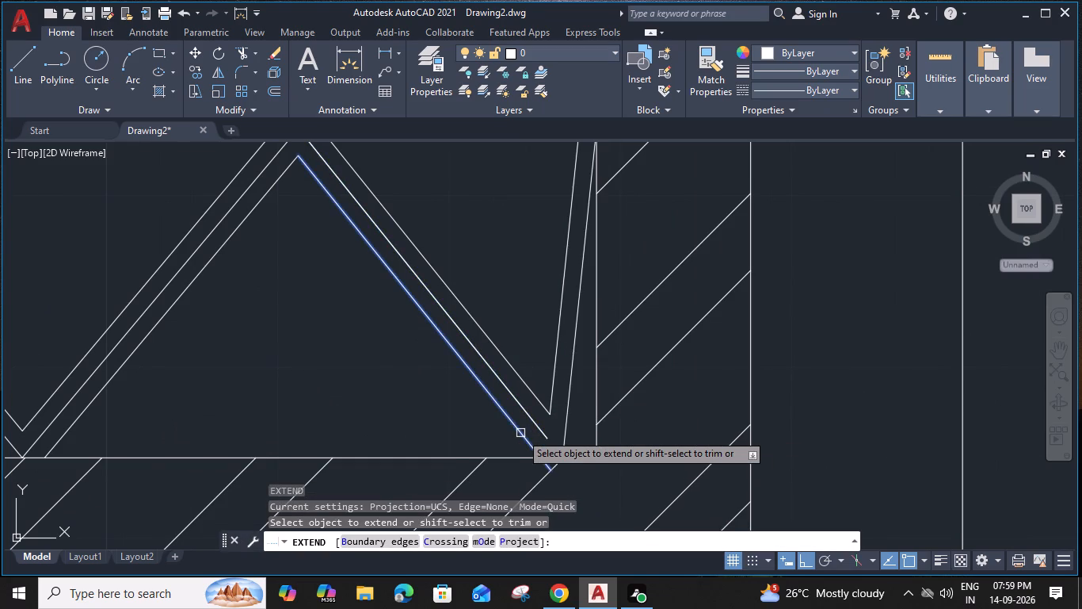
pyautogui.click(539, 435)
pyautogui.press('Escape')
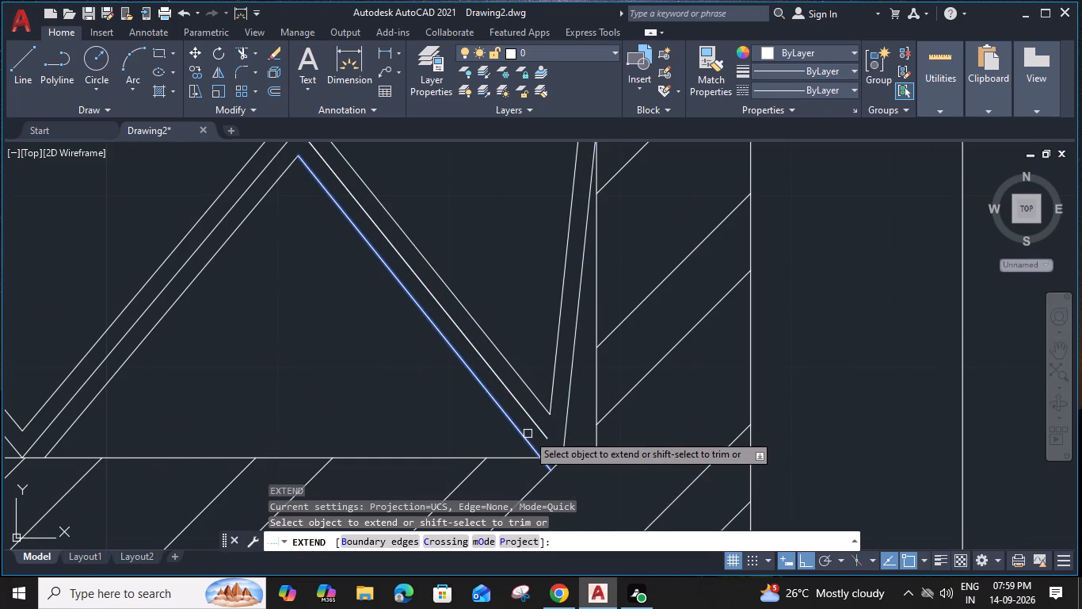
pyautogui.click(544, 426)
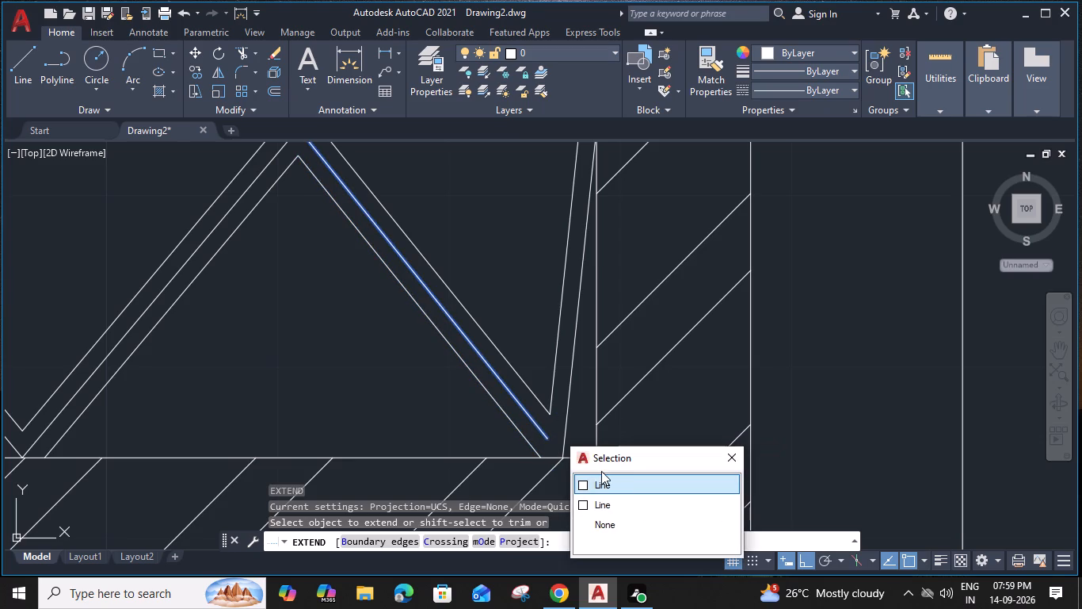
pyautogui.click(604, 489)
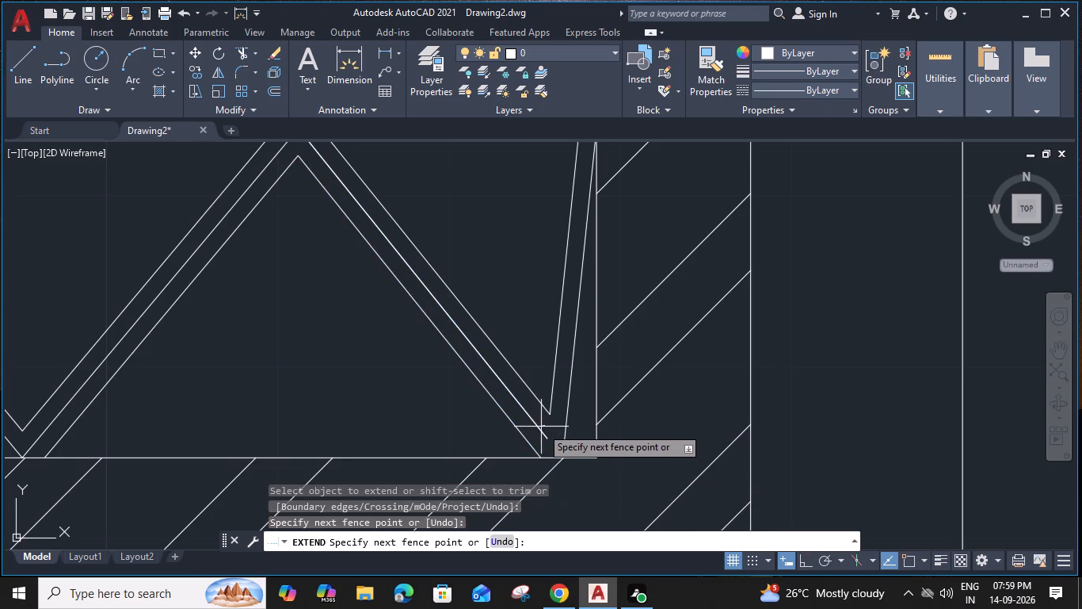
pyautogui.click(537, 439)
pyautogui.press('Escape')
# Delete the duplicate line lying over the middle of that last descending zigzag band.
pyautogui.click(538, 427)
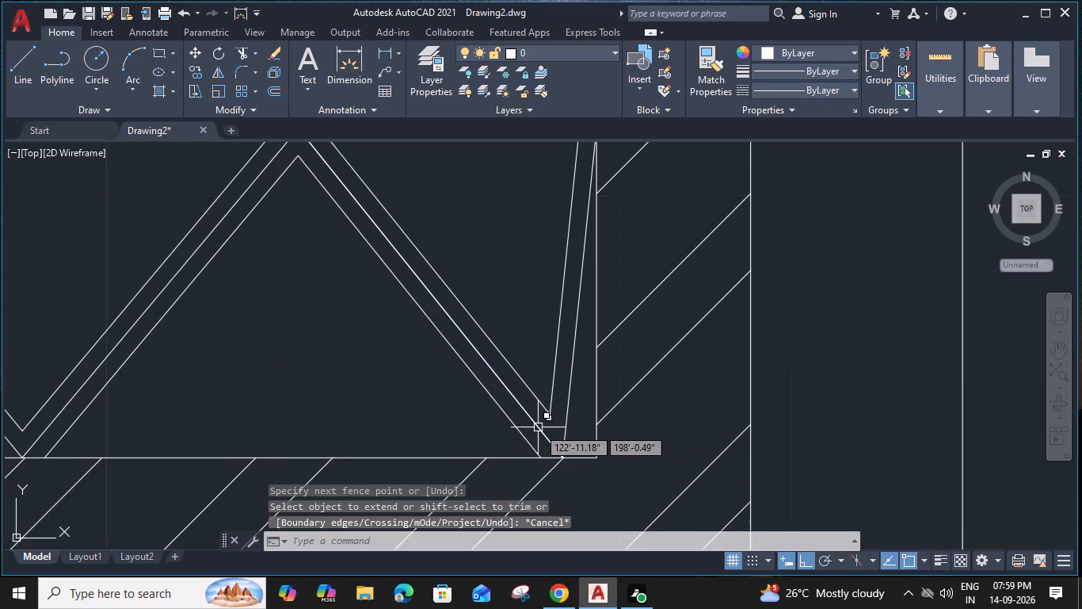
pyautogui.press('Delete')
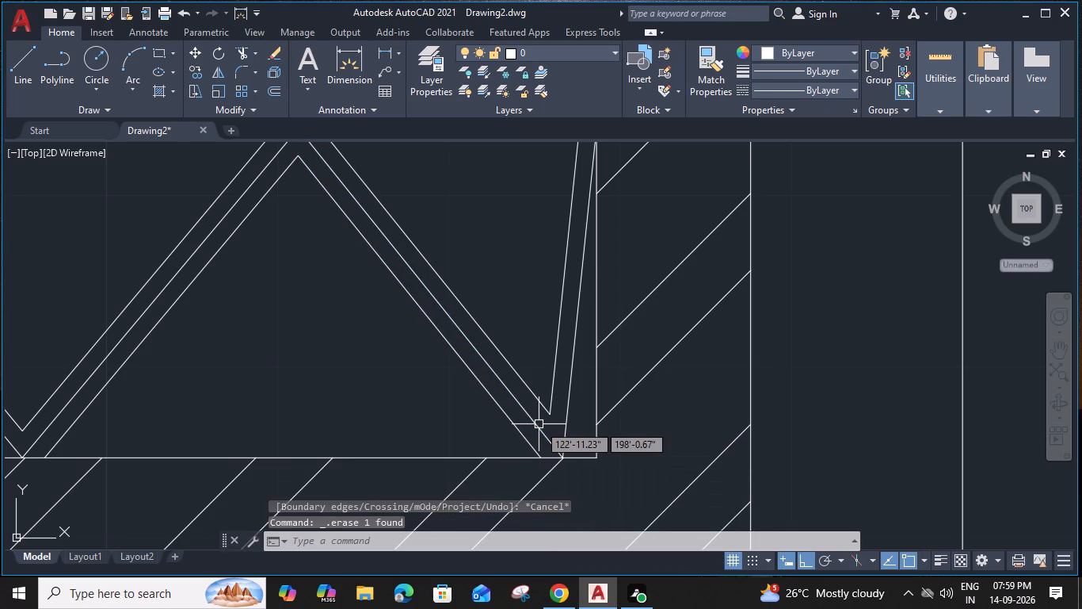
# Draw a horizontal line through the middle of the Bedroom 2 wardrobe, from its open end to the outer wall.
pyautogui.scroll(-1, 438, 408)
pyautogui.moveTo(438, 408); pyautogui.dragTo(485, 405, button='middle')
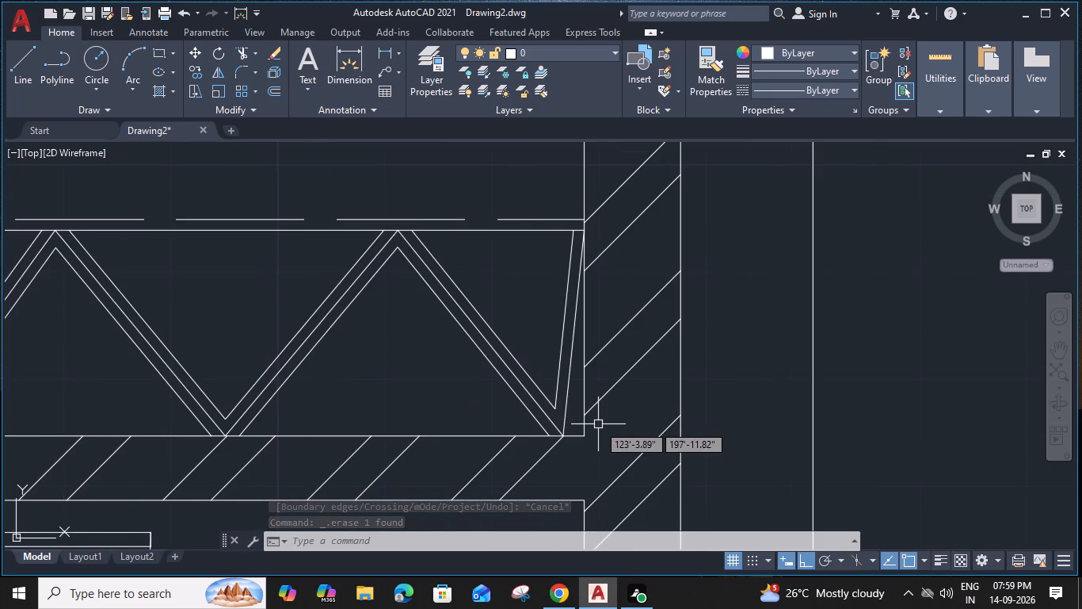
pyautogui.scroll(-3, 450, 396)
pyautogui.moveTo(431, 396); pyautogui.dragTo(490, 389, button='middle')
pyautogui.write('L')
pyautogui.press('space')
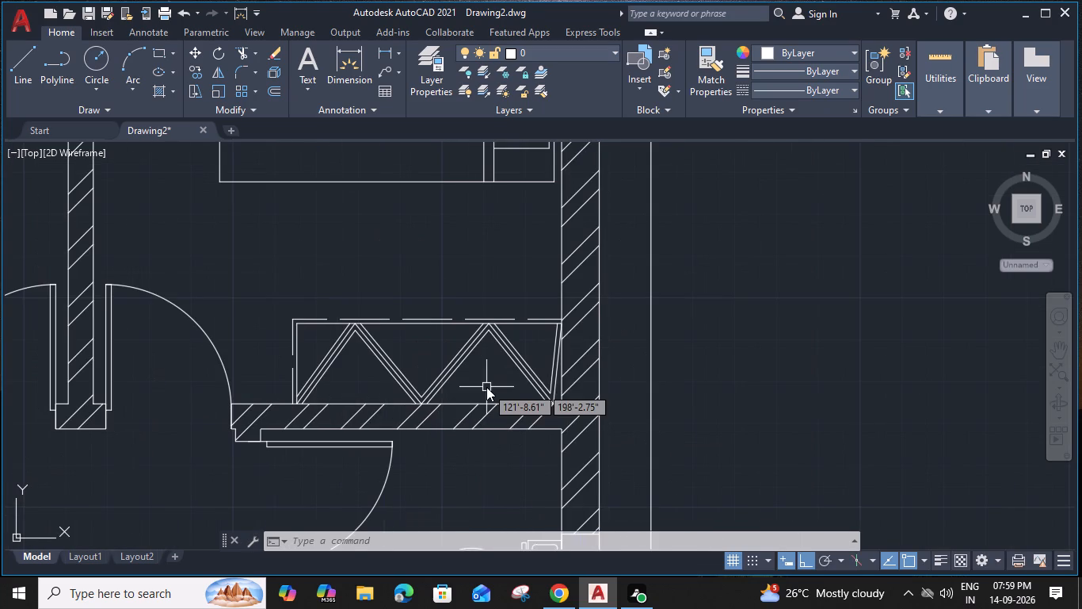
pyautogui.click(297, 358)
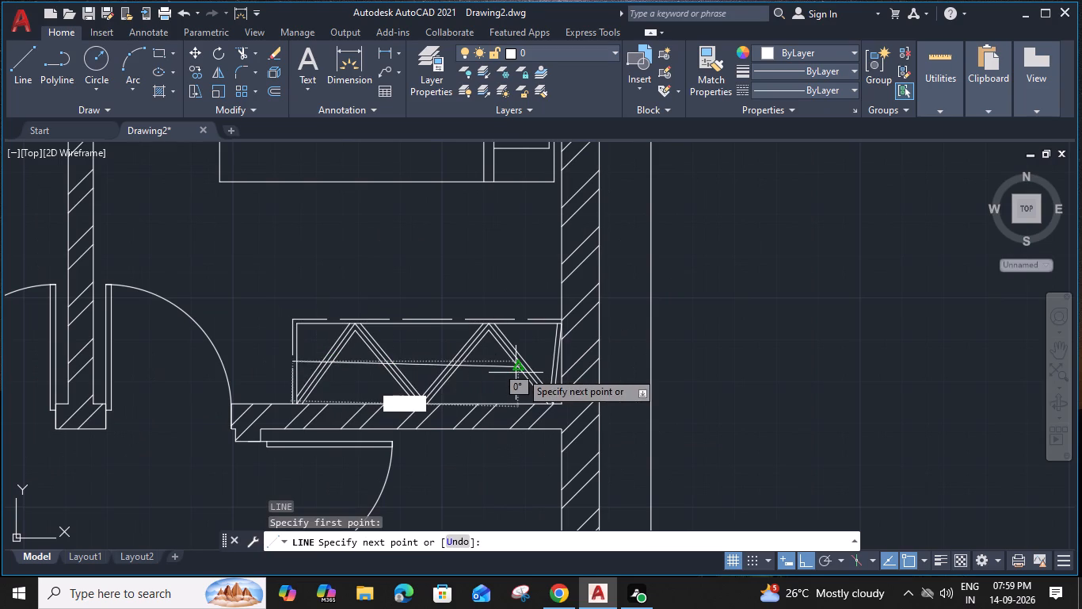
pyautogui.click(566, 366)
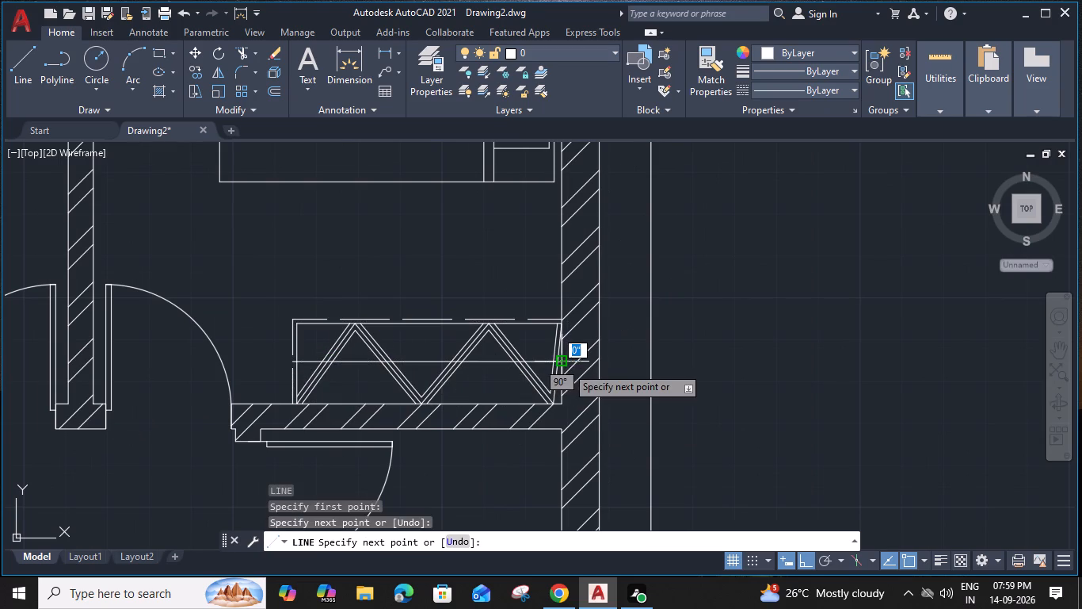
pyautogui.press('Escape')
# Trim the horizontal line's overhang beyond the inner edge at the Bedroom 2 wardrobe's open end.
pyautogui.write('TR')
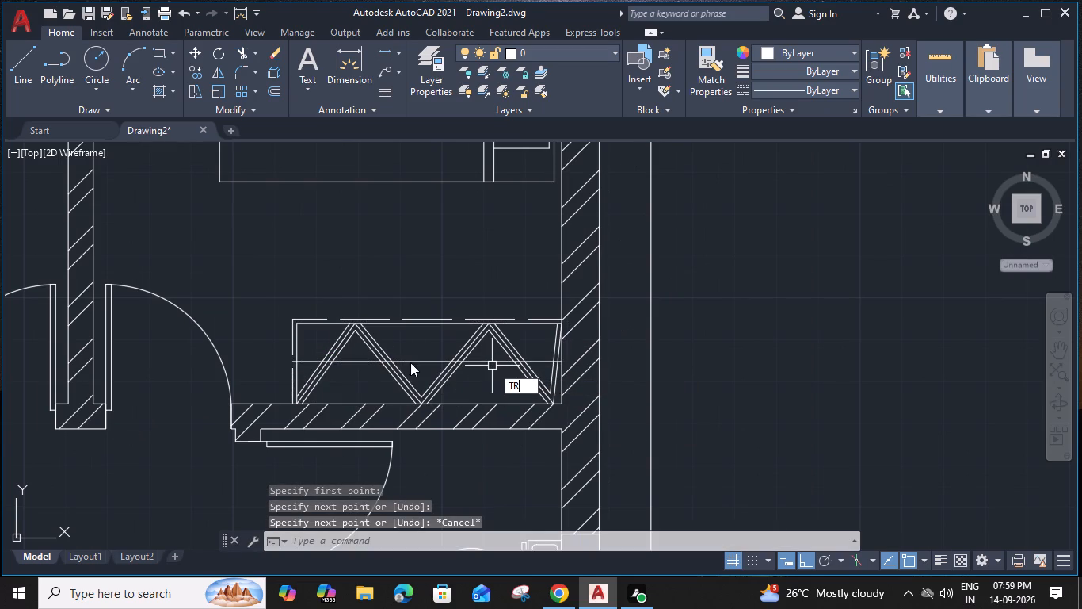
pyautogui.press('space')
pyautogui.scroll(3, 280, 357)
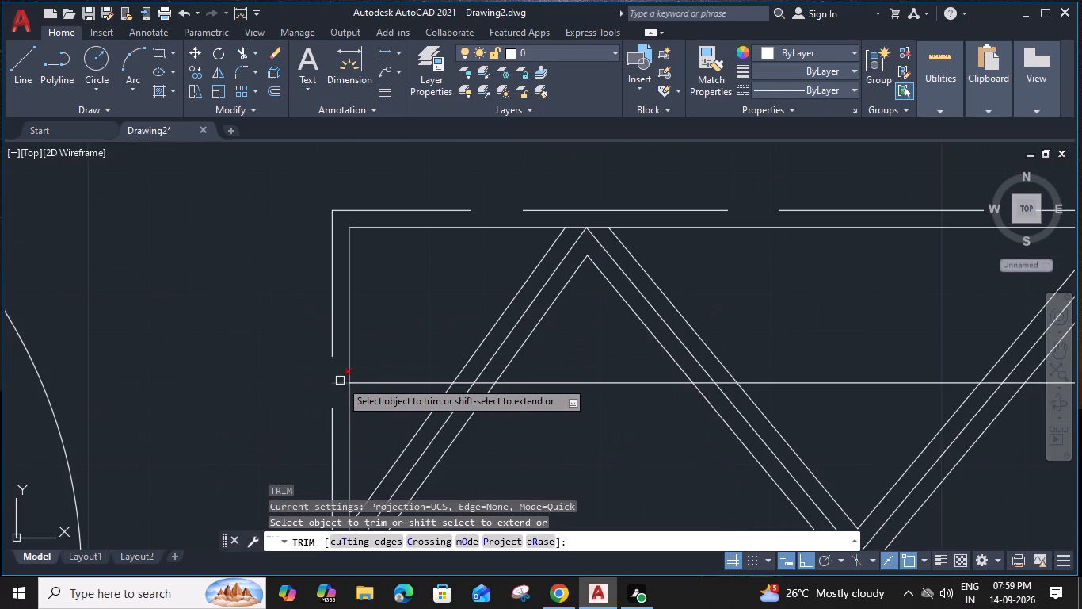
pyautogui.click(343, 383)
pyautogui.press('Escape')
# In the Bedroom 1 wardrobe, draw connected lines from the upper wall corner forming two descending diagonals, each followed by a full-height vertical.
pyautogui.scroll(-4, 335, 380)
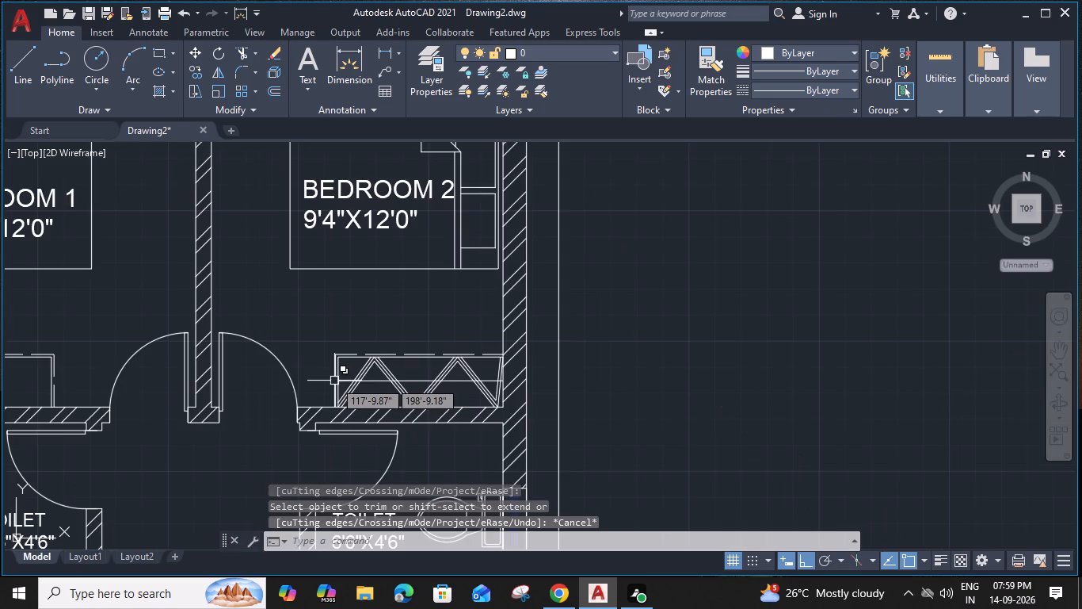
pyautogui.moveTo(211, 398); pyautogui.dragTo(559, 404, button='middle')
pyautogui.write('L')
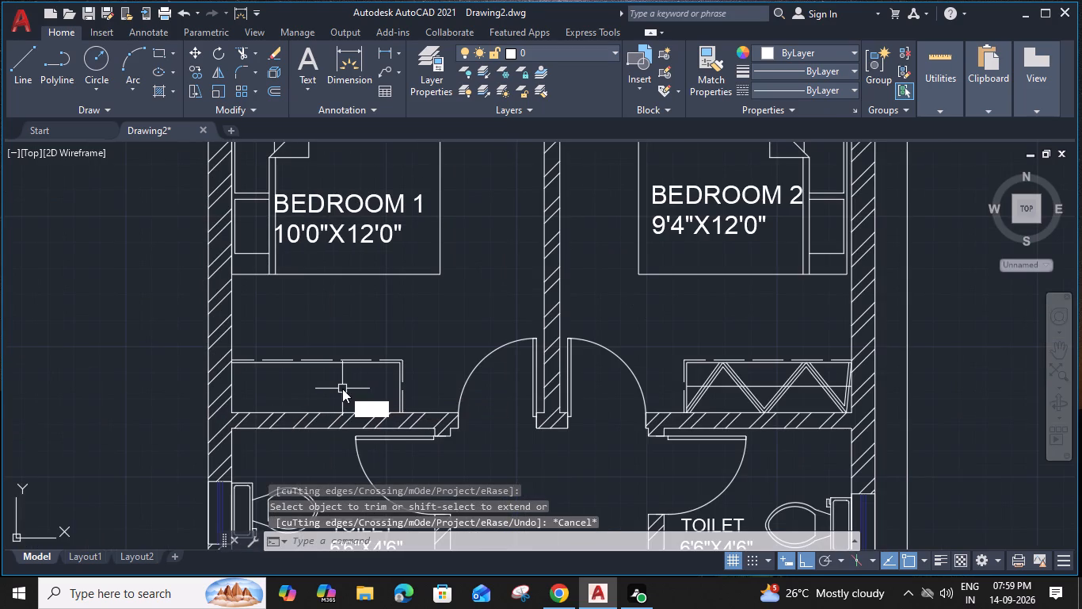
pyautogui.press('space')
pyautogui.scroll(3, 218, 367)
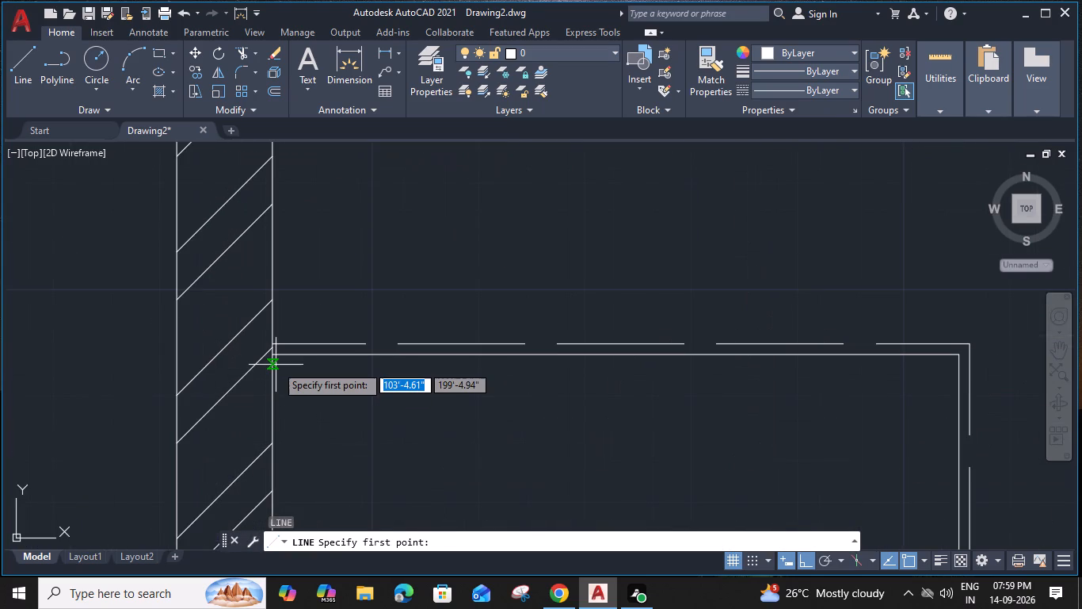
pyautogui.click(272, 353)
pyautogui.moveTo(320, 425); pyautogui.dragTo(309, 312, button='middle')
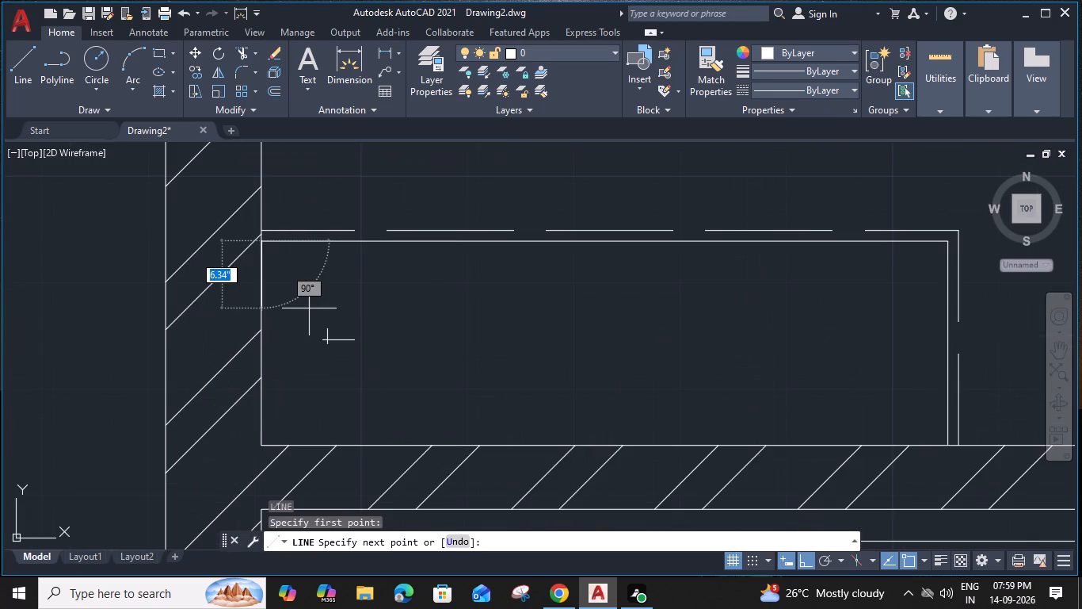
pyautogui.click(385, 446)
pyautogui.moveTo(430, 336); pyautogui.dragTo(360, 350, button='middle')
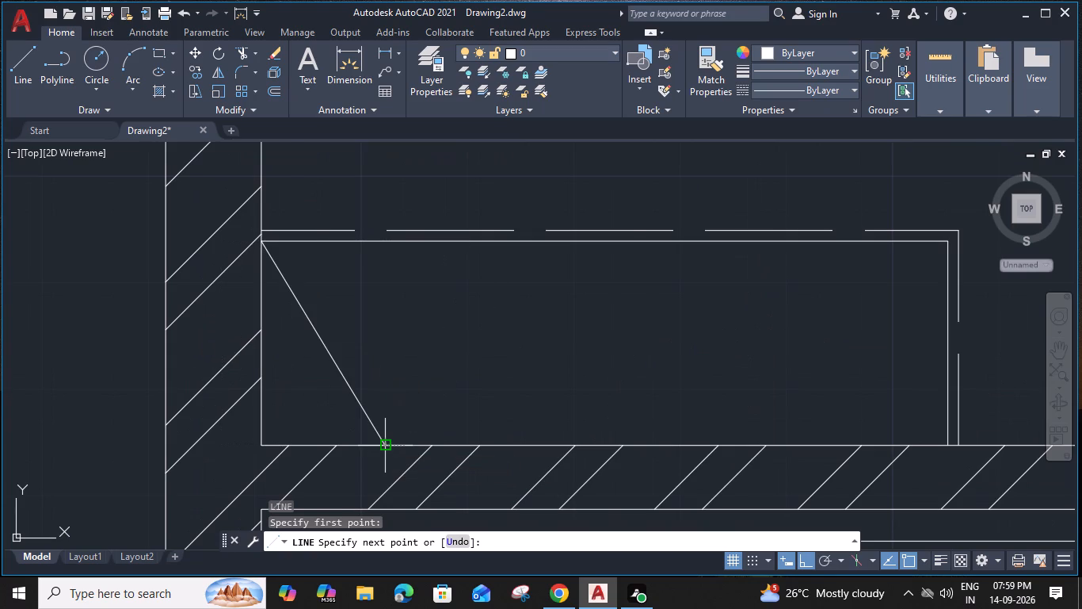
pyautogui.click(313, 256)
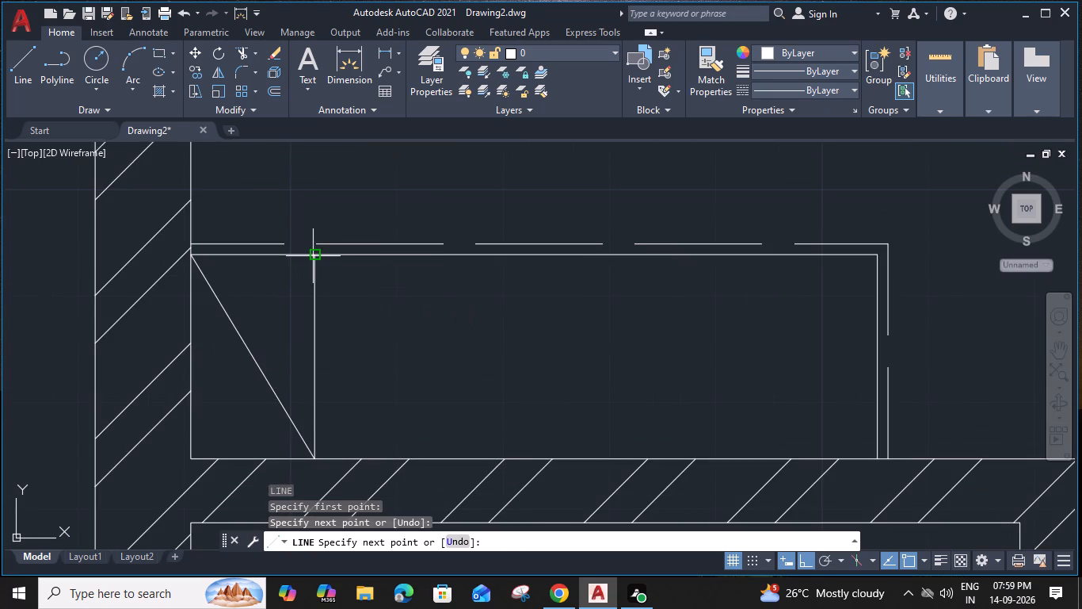
pyautogui.click(454, 458)
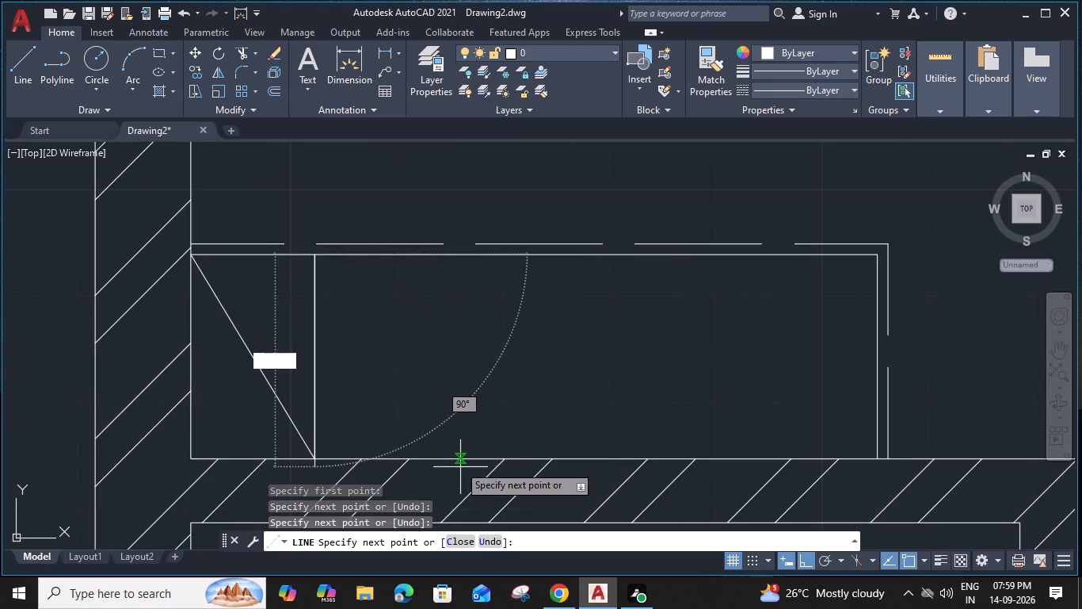
pyautogui.moveTo(454, 458); pyautogui.dragTo(391, 435, button='middle')
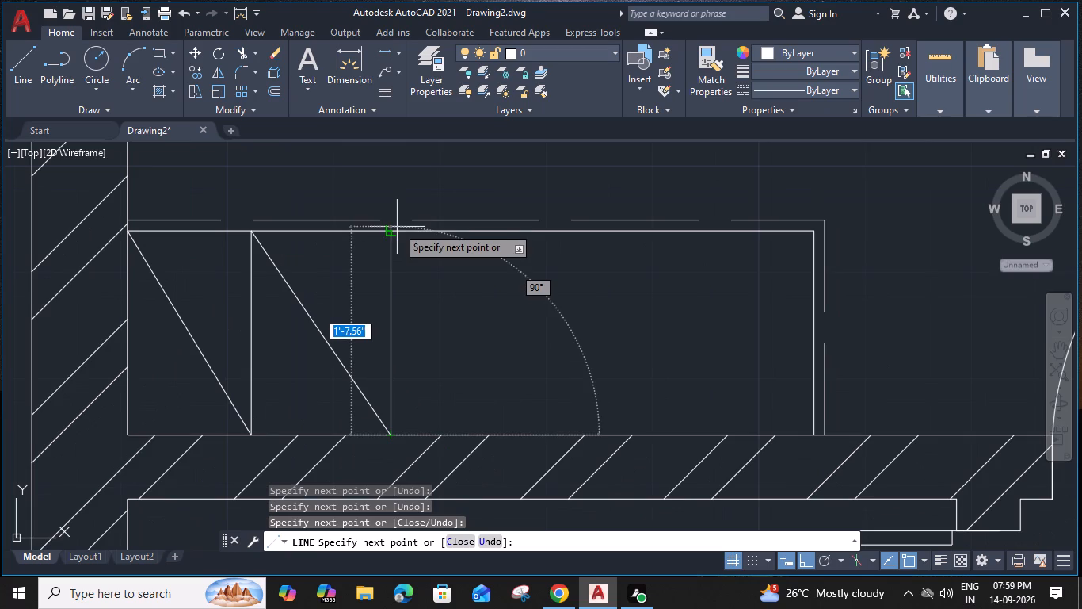
pyautogui.click(391, 231)
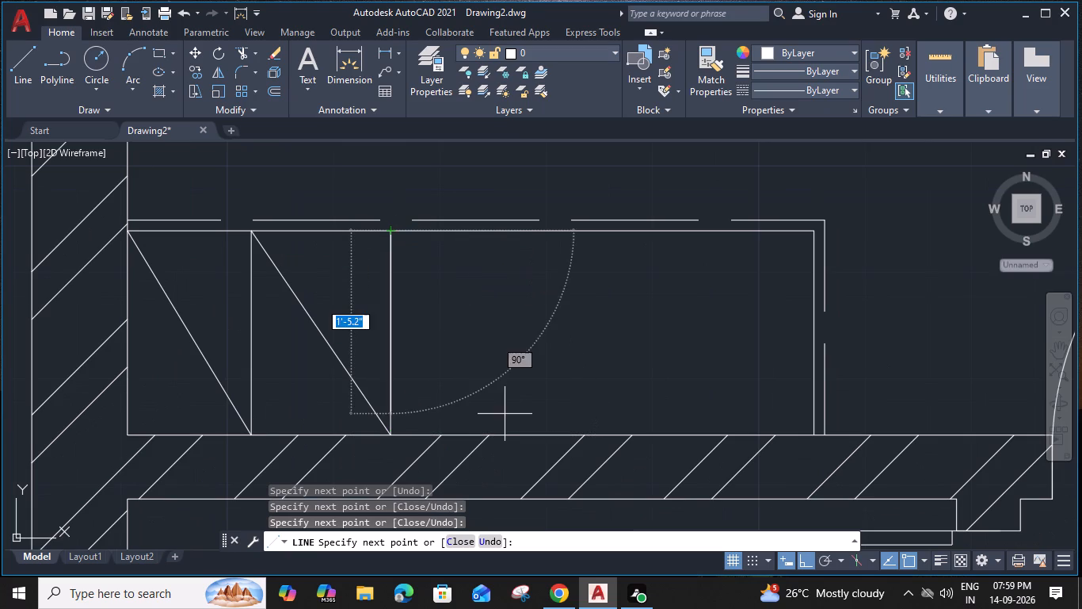
# Continue the Bedroom 1 wardrobe line chain with three more descending diagonals and full-height verticals, ending just before the open end.
pyautogui.click(535, 433)
pyautogui.moveTo(534, 433); pyautogui.dragTo(535, 433, button='middle')
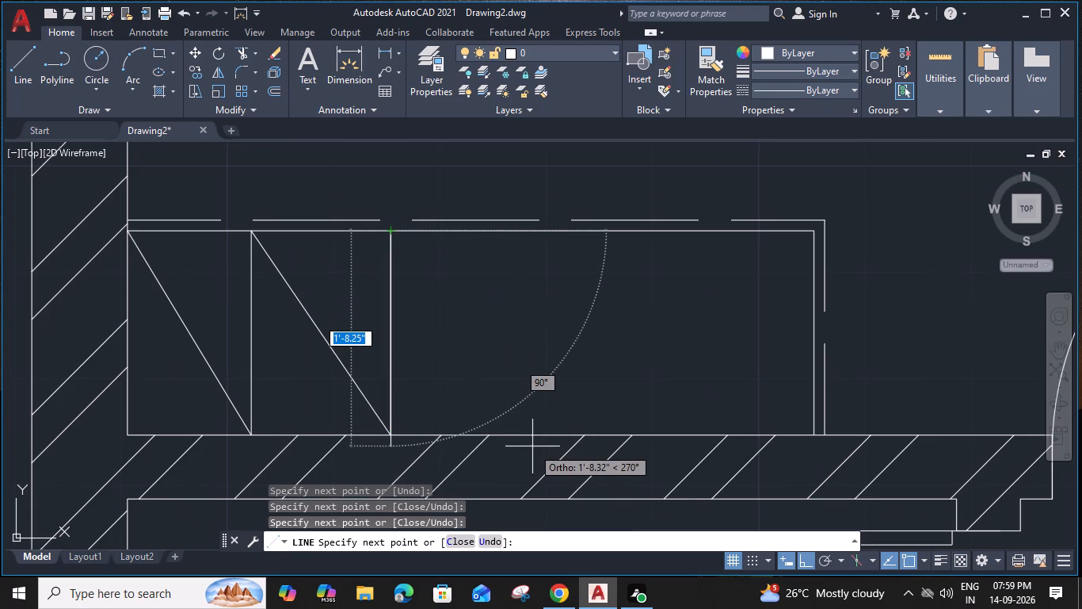
pyautogui.moveTo(535, 433); pyautogui.dragTo(451, 414, button='middle')
pyautogui.click(449, 414)
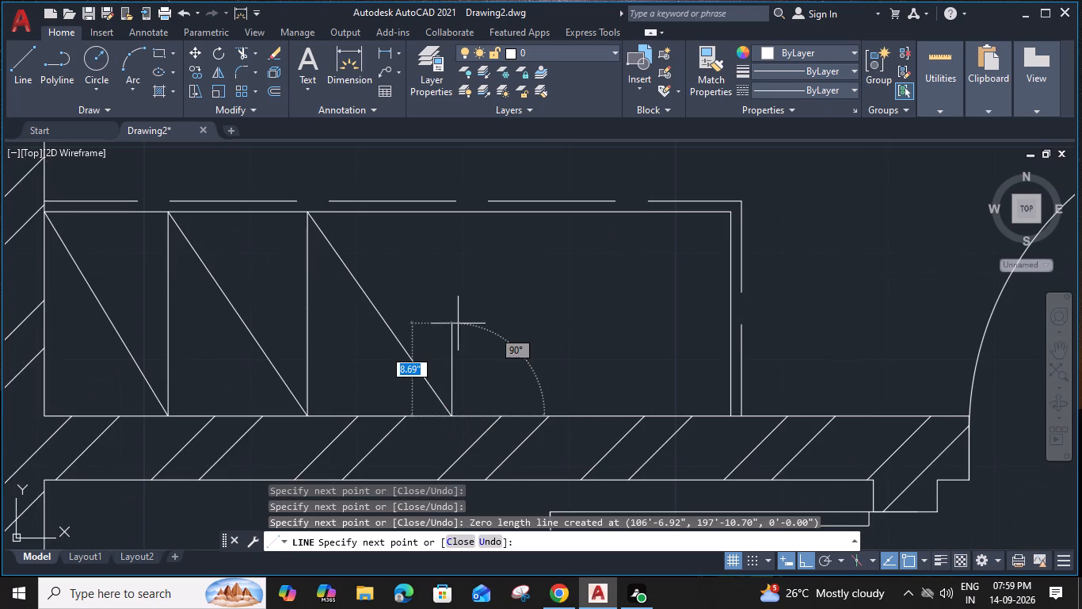
pyautogui.click(447, 209)
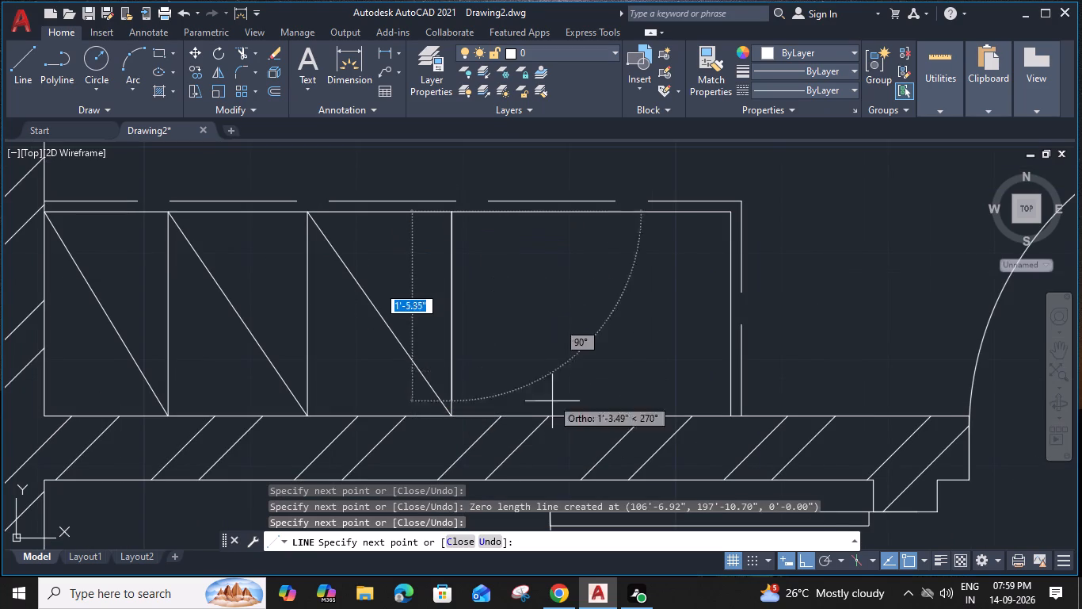
pyautogui.click(589, 416)
pyautogui.moveTo(594, 416); pyautogui.dragTo(440, 415, button='middle')
pyautogui.click(440, 415)
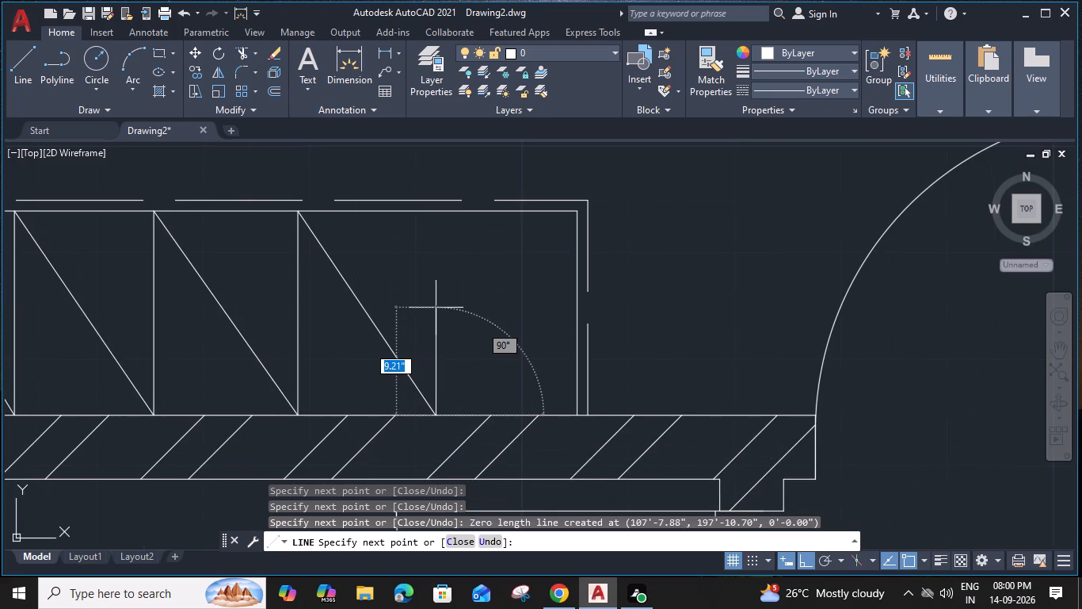
pyautogui.click(437, 212)
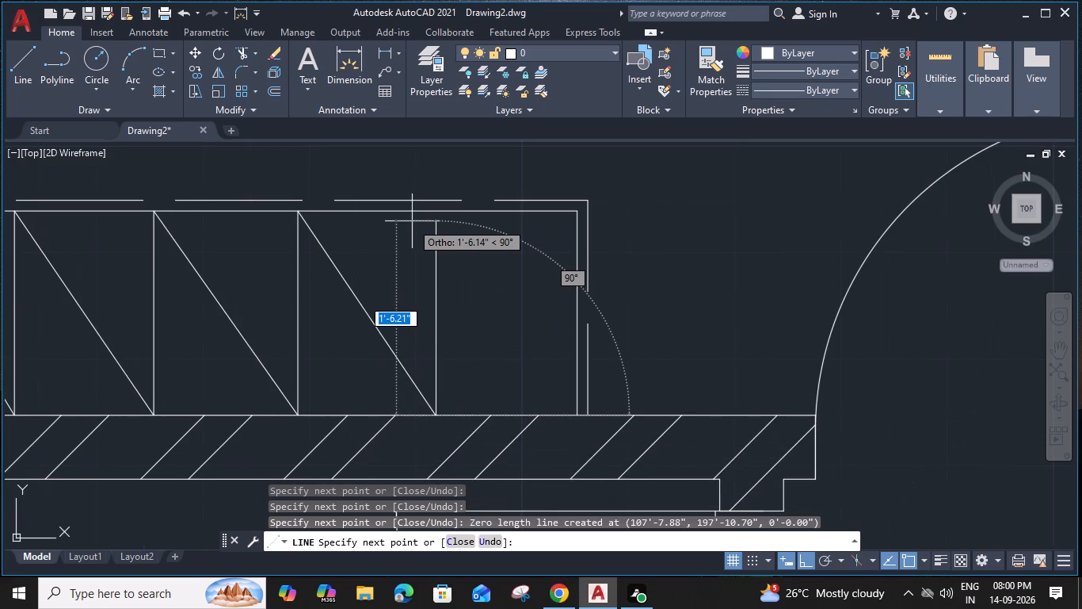
pyautogui.click(559, 416)
pyautogui.click(560, 214)
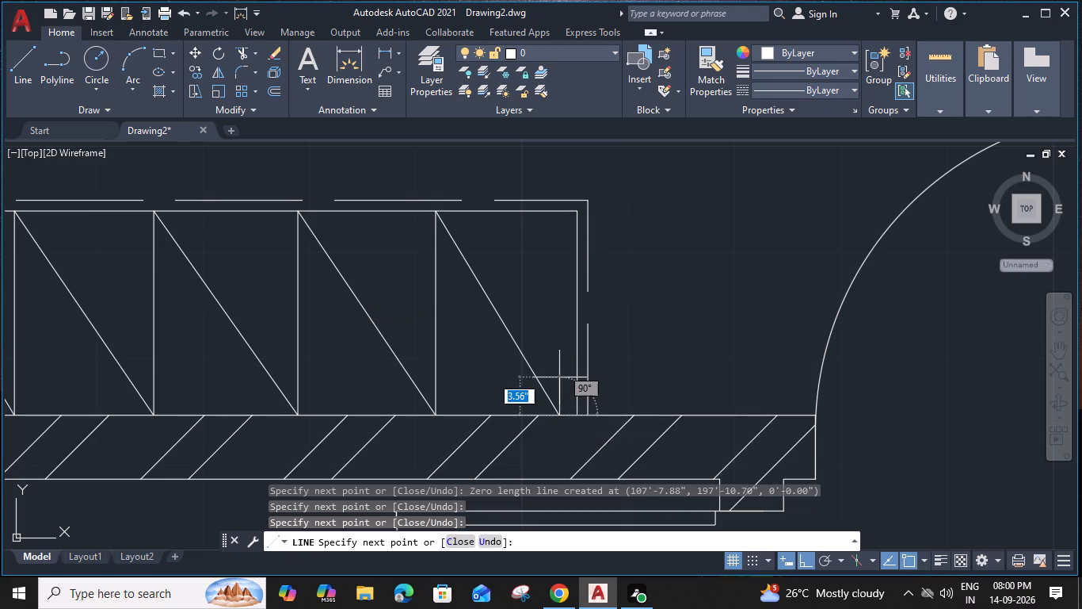
pyautogui.press('Escape')
# Offset the first two diagonals and the first two verticals of the Bedroom 1 wardrobe zigzag by 1", away from the outer wall.
pyautogui.moveTo(380, 293); pyautogui.dragTo(573, 300, button='middle')
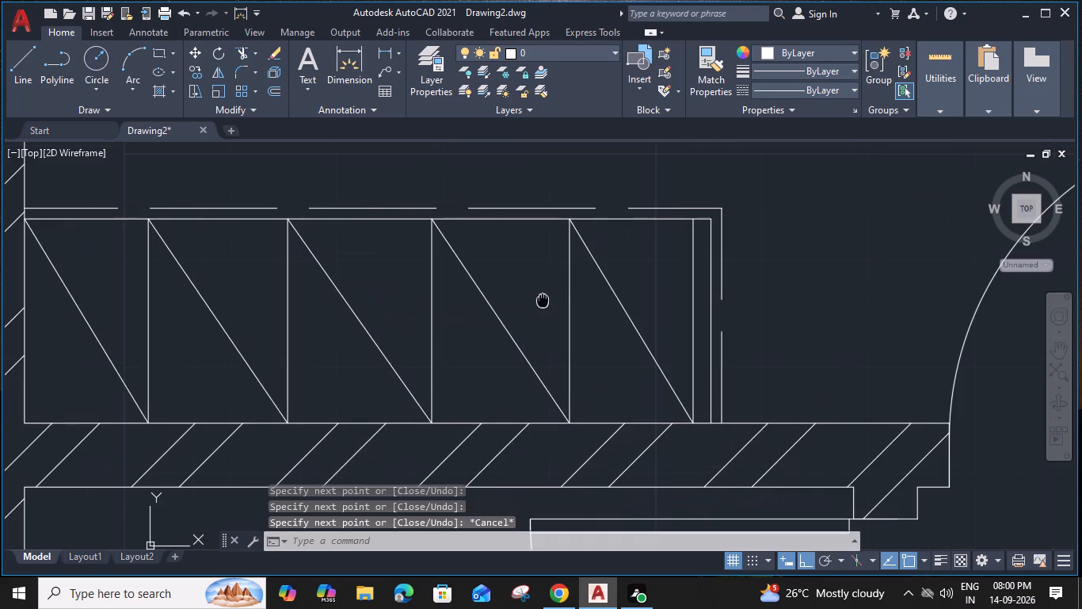
pyautogui.click(137, 312)
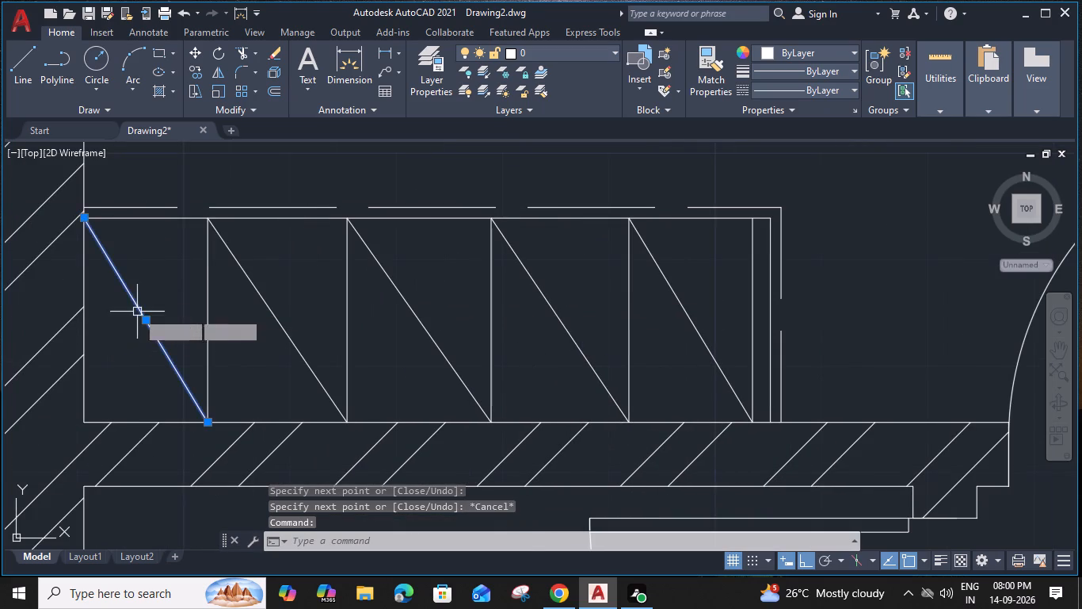
pyautogui.press('o')
pyautogui.press('Return')
pyautogui.write('1"')
pyautogui.press('Return')
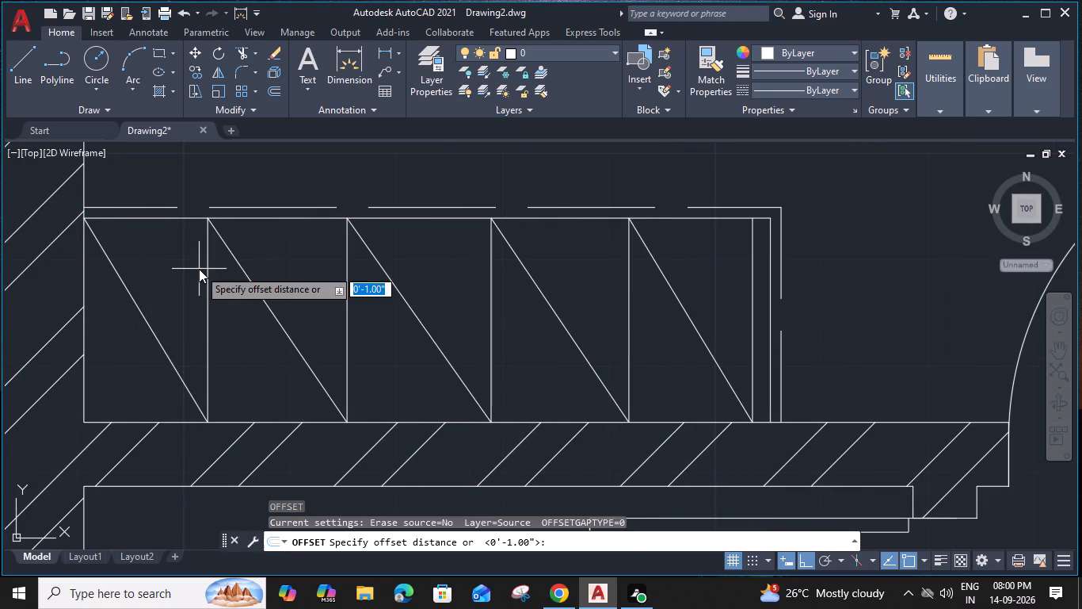
pyautogui.click(178, 305)
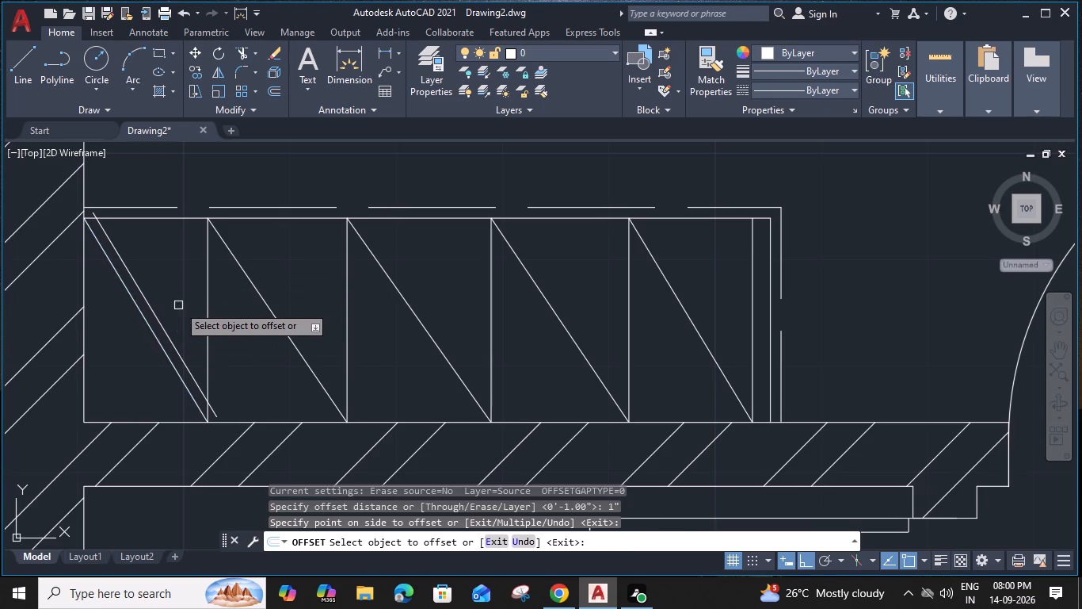
pyautogui.click(209, 315)
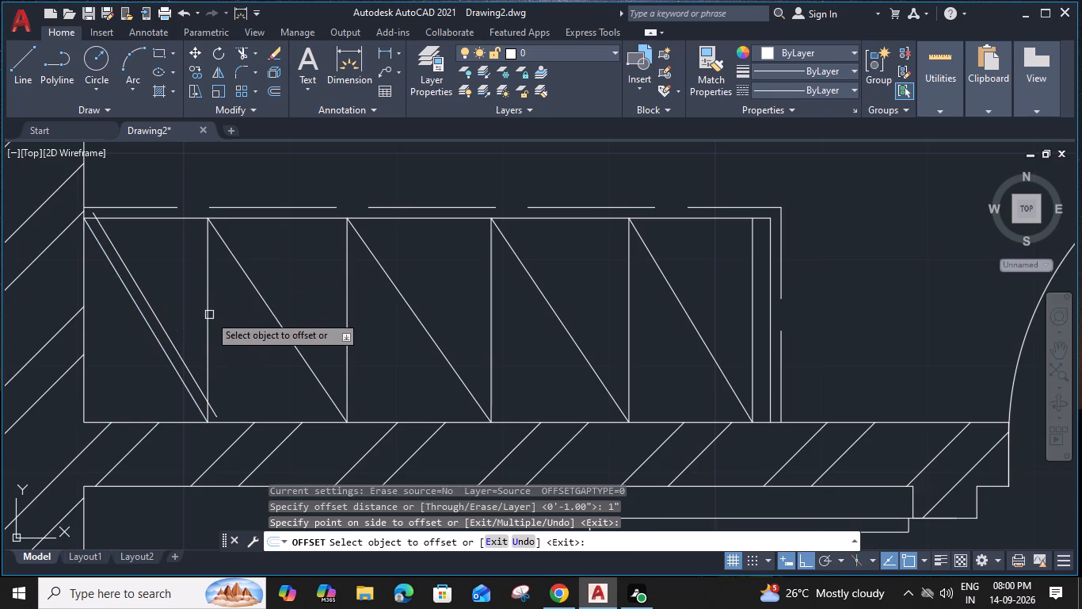
pyautogui.click(240, 328)
pyautogui.click(276, 325)
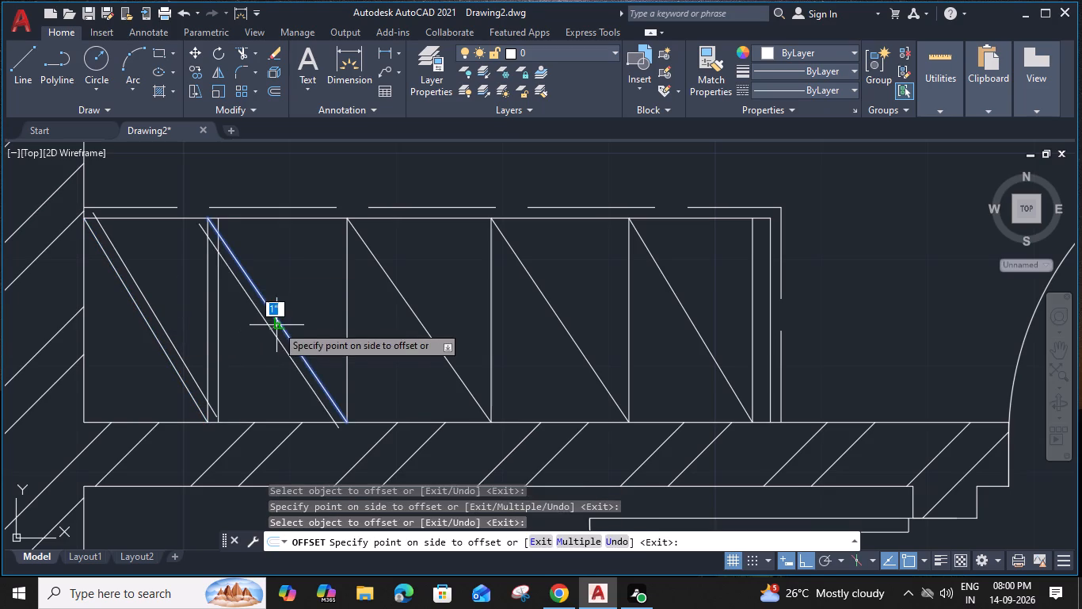
pyautogui.click(297, 321)
pyautogui.click(345, 320)
pyautogui.click(379, 336)
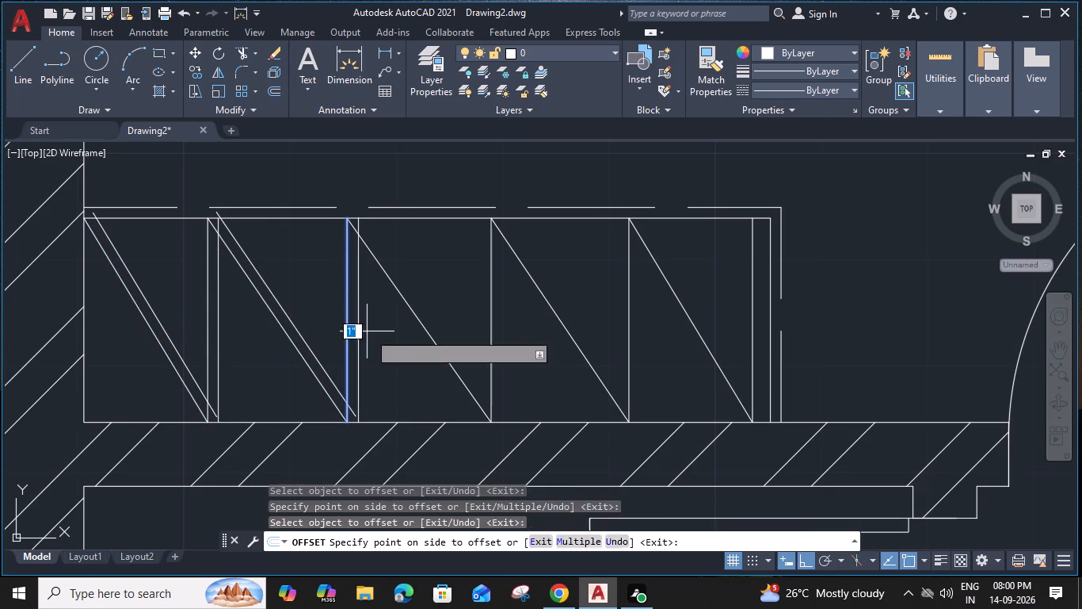
# Offset the remaining three diagonals and two verticals by 1" the same way, and the last vertical 1" back toward the zigzag.
pyautogui.click(429, 330)
pyautogui.click(466, 308)
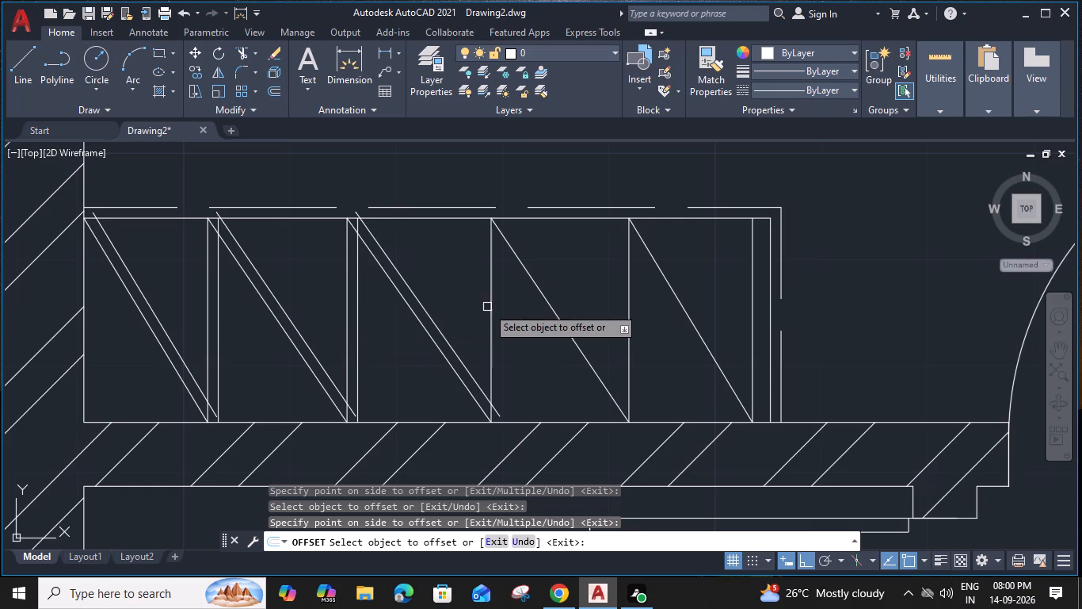
pyautogui.click(491, 307)
pyautogui.click(522, 320)
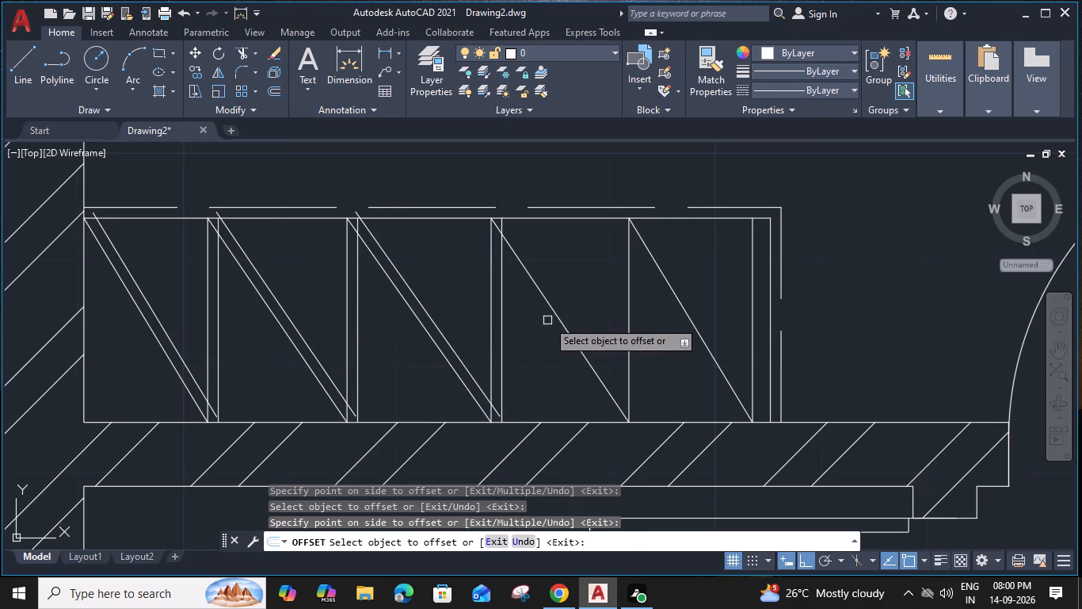
pyautogui.click(560, 320)
pyautogui.click(588, 307)
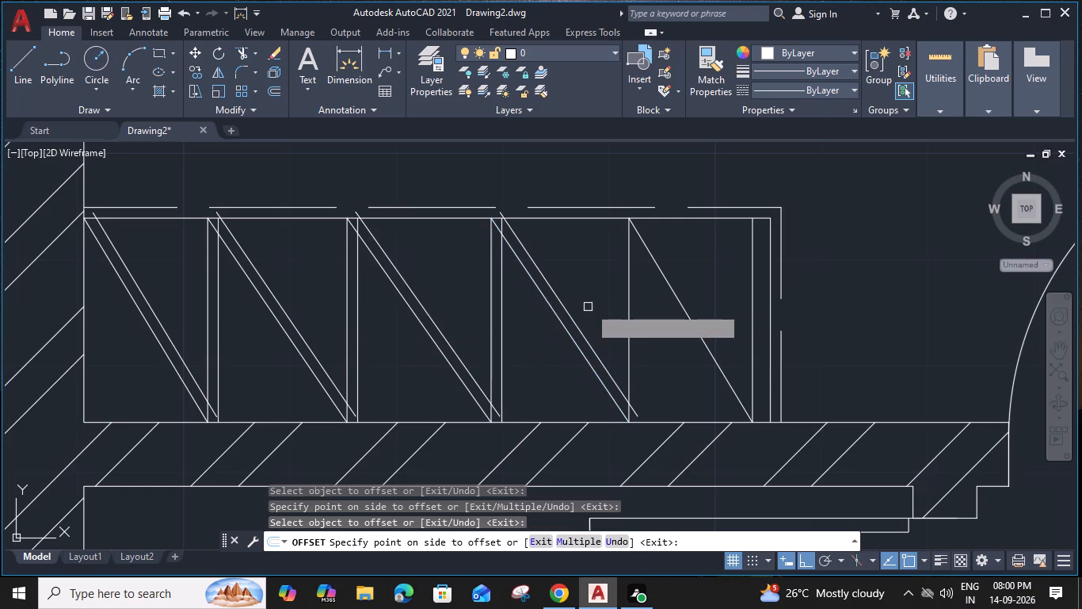
pyautogui.click(623, 297)
pyautogui.click(630, 297)
pyautogui.click(639, 302)
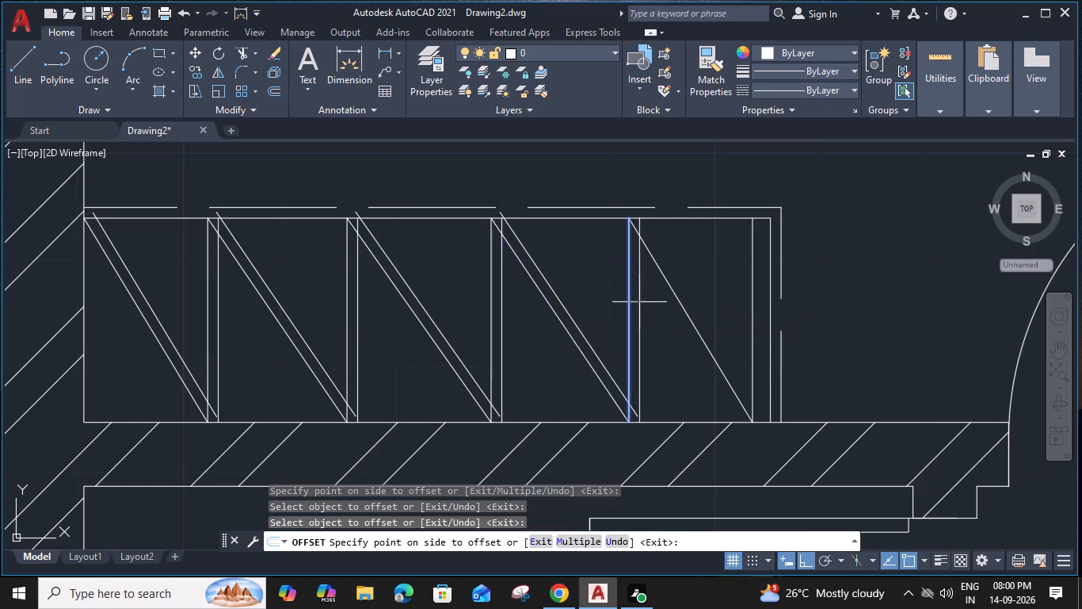
pyautogui.click(682, 307)
pyautogui.click(711, 294)
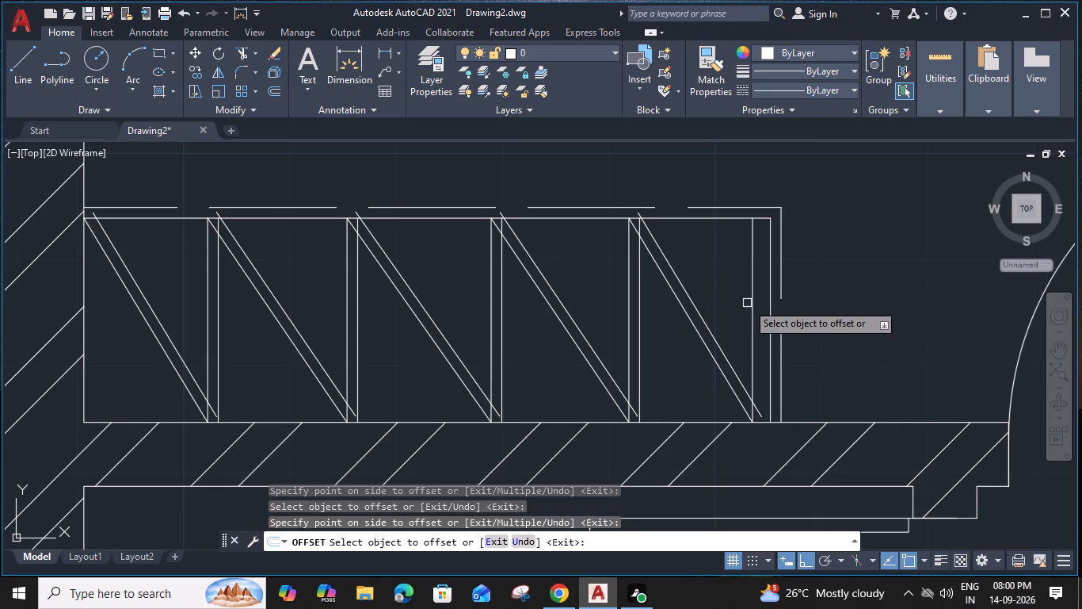
pyautogui.click(756, 304)
pyautogui.click(759, 304)
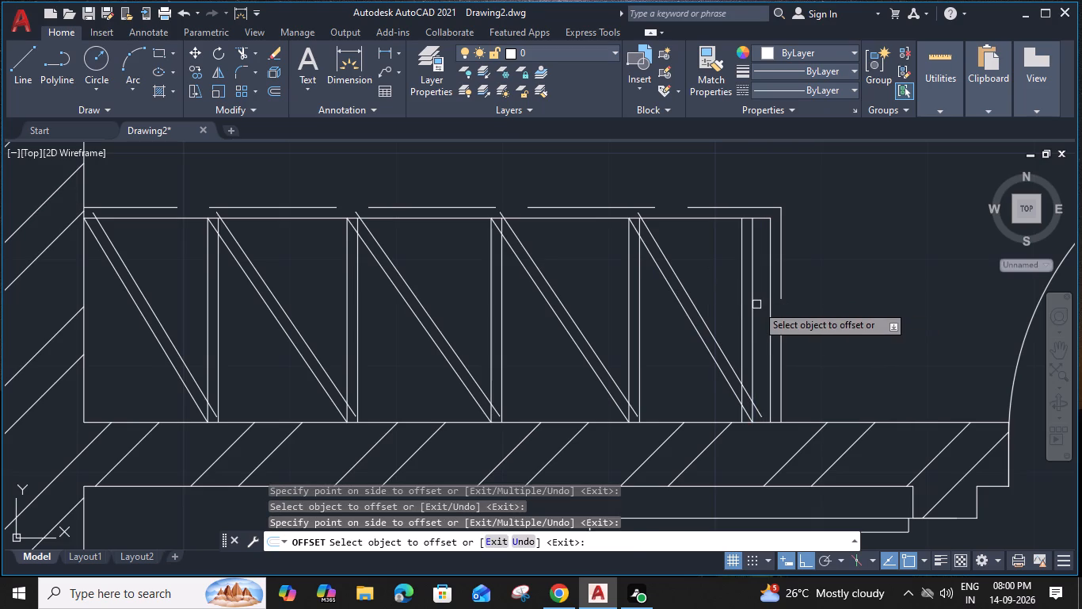
pyautogui.press('Escape')
# Trim the lower ends of the first three diagonal pairs, removing the offset diagonals' overhangs and the vertical segments between each pair.
pyautogui.write('TR')
pyautogui.press('space')
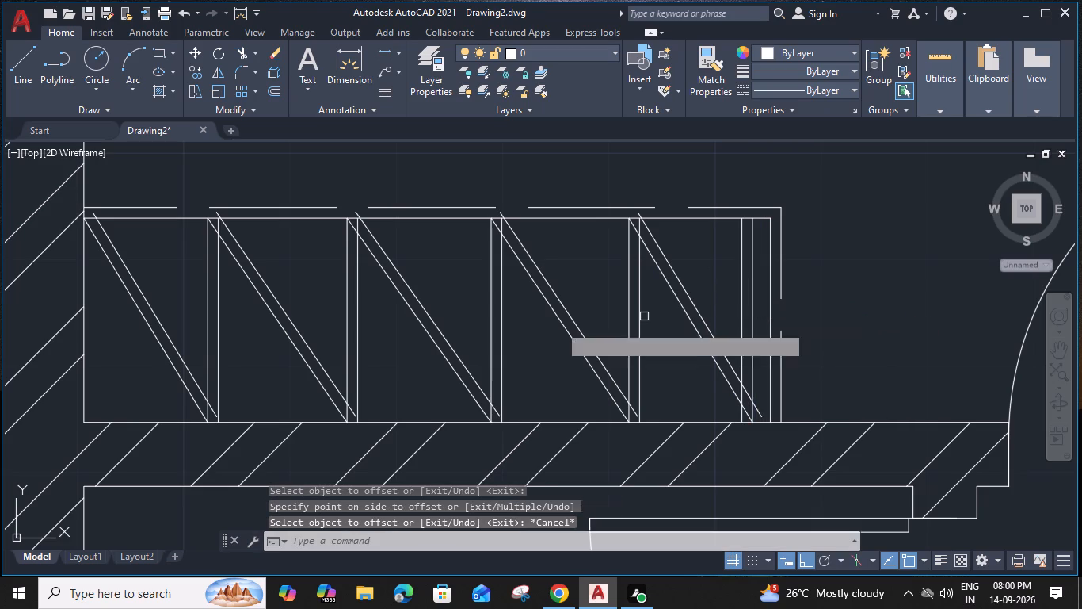
pyautogui.scroll(3, 219, 408)
pyautogui.click(195, 418)
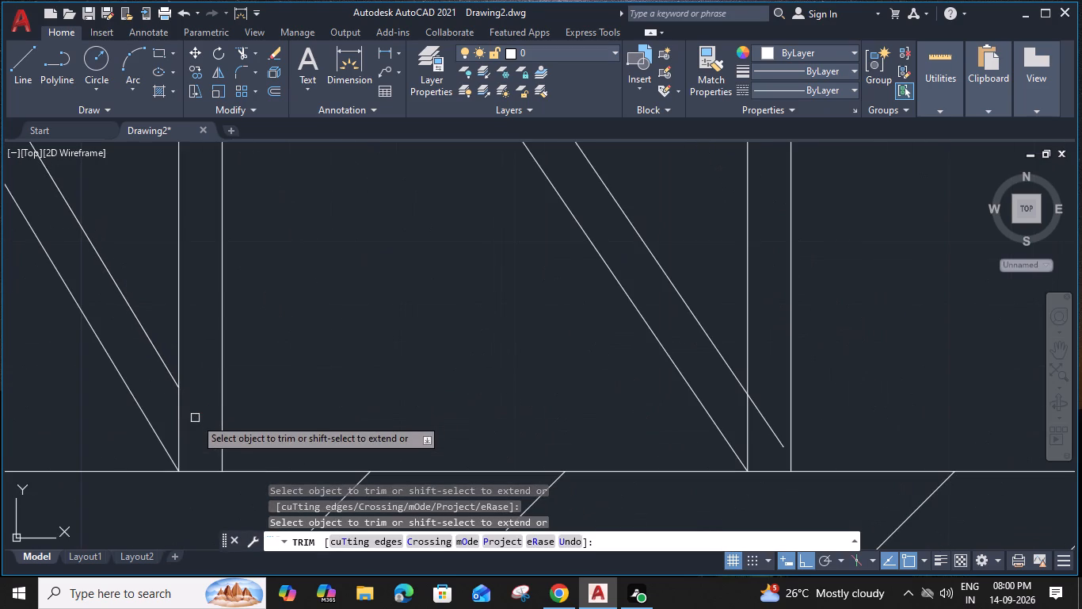
pyautogui.click(182, 426)
pyautogui.scroll(-2, 182, 426)
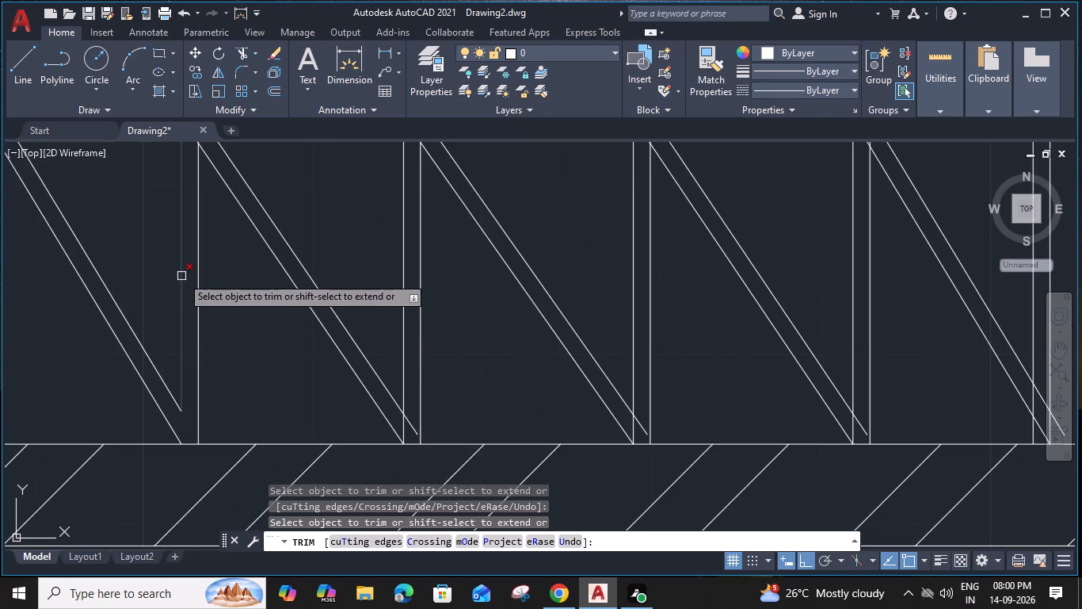
pyautogui.scroll(-1, 401, 430)
pyautogui.scroll(2, 401, 430)
pyautogui.click(398, 429)
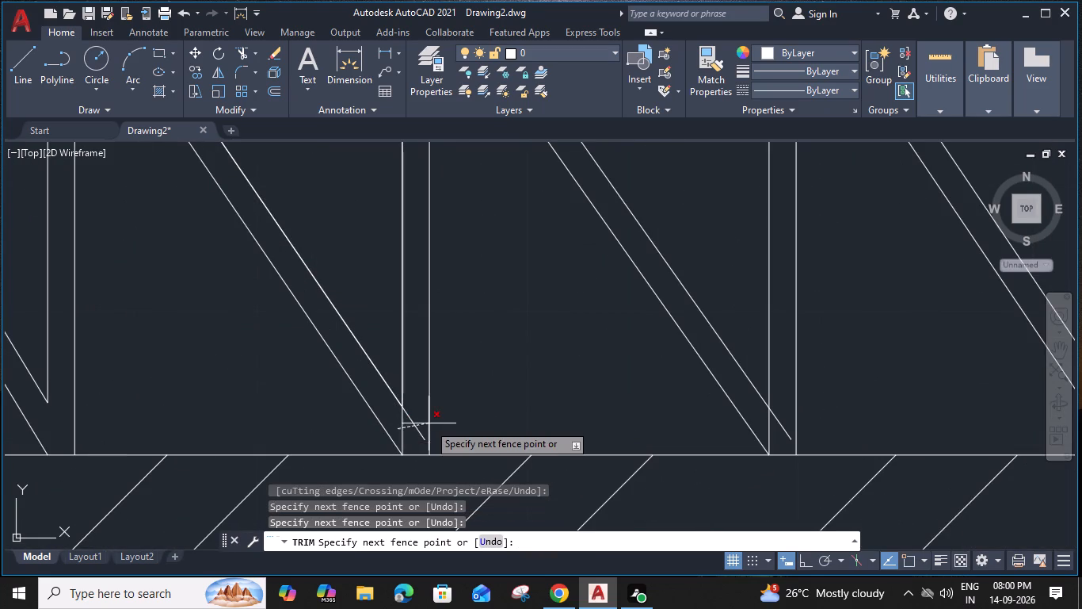
pyautogui.click(425, 421)
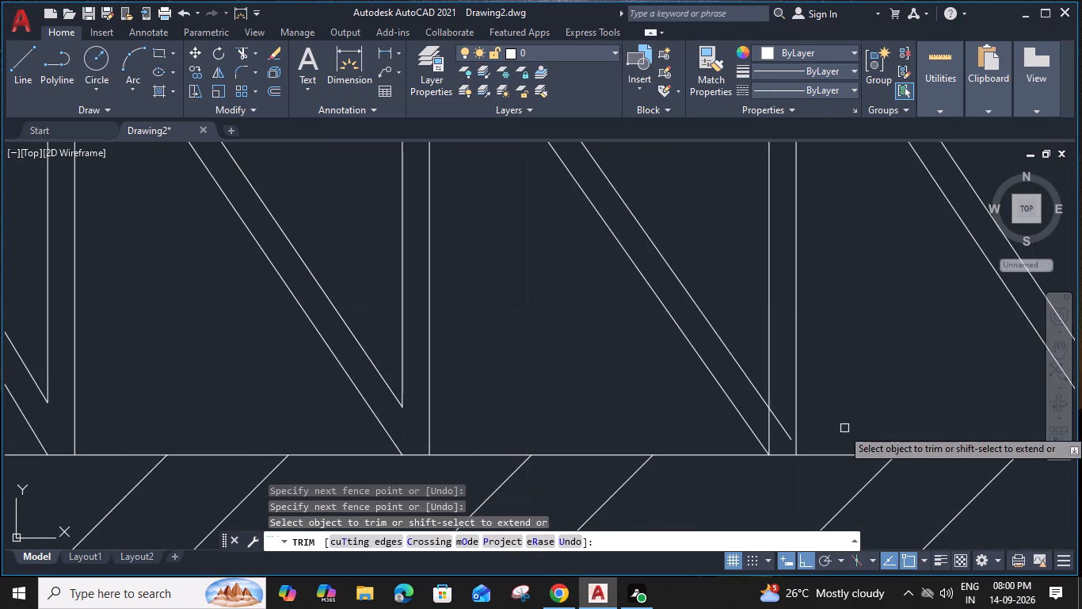
pyautogui.click(780, 421)
pyautogui.click(768, 424)
# Trim the lower ends of the fourth and fifth diagonal pairs, including the vertical stub and diagonal overhang beside the last vertical.
pyautogui.scroll(-2, 768, 424)
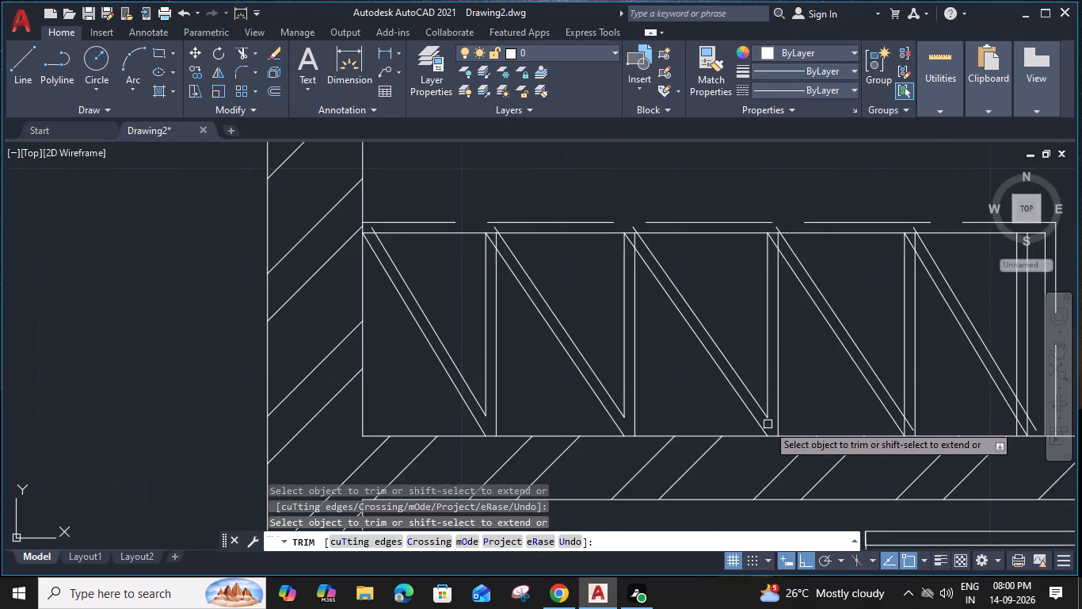
pyautogui.moveTo(780, 417); pyautogui.dragTo(505, 408, button='middle')
pyautogui.scroll(3, 611, 425)
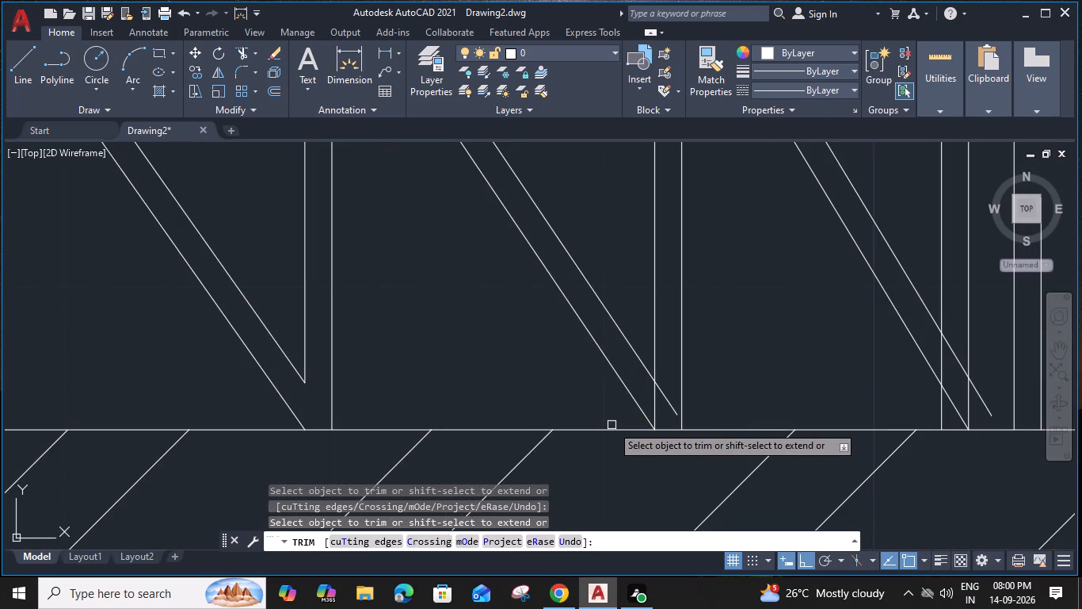
pyautogui.click(706, 363)
pyautogui.click(669, 389)
pyautogui.scroll(-2, 669, 389)
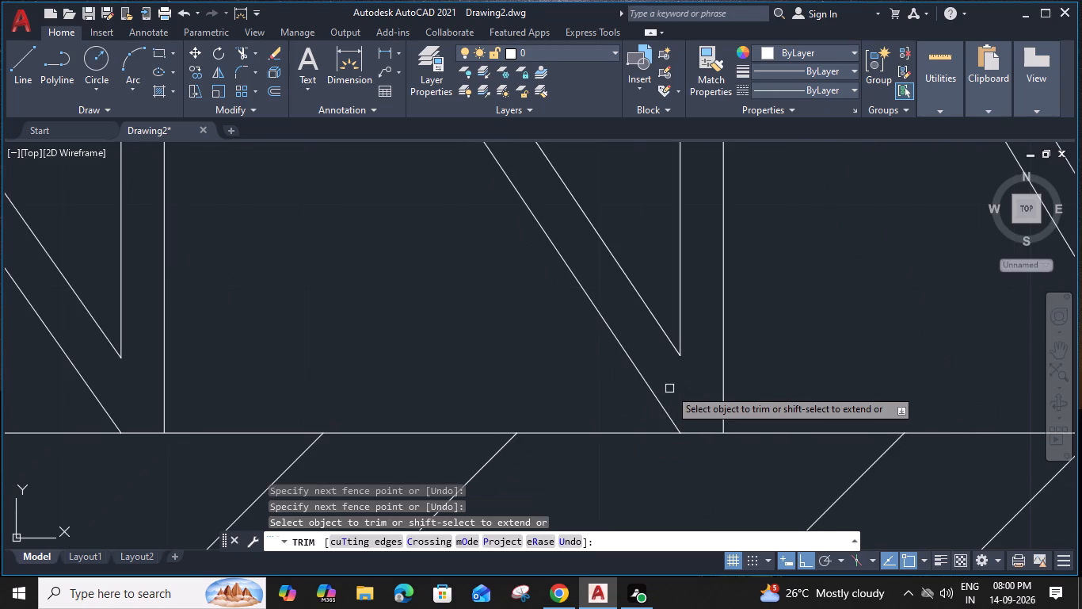
pyautogui.moveTo(742, 394); pyautogui.dragTo(441, 424, button='middle')
pyautogui.scroll(2, 558, 423)
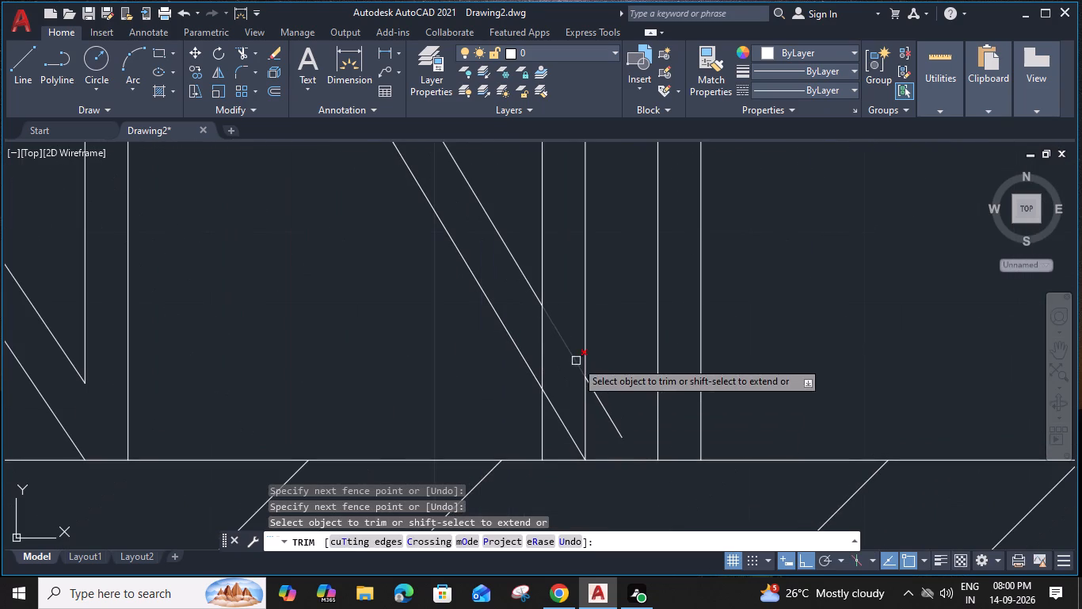
pyautogui.click(576, 361)
pyautogui.click(544, 356)
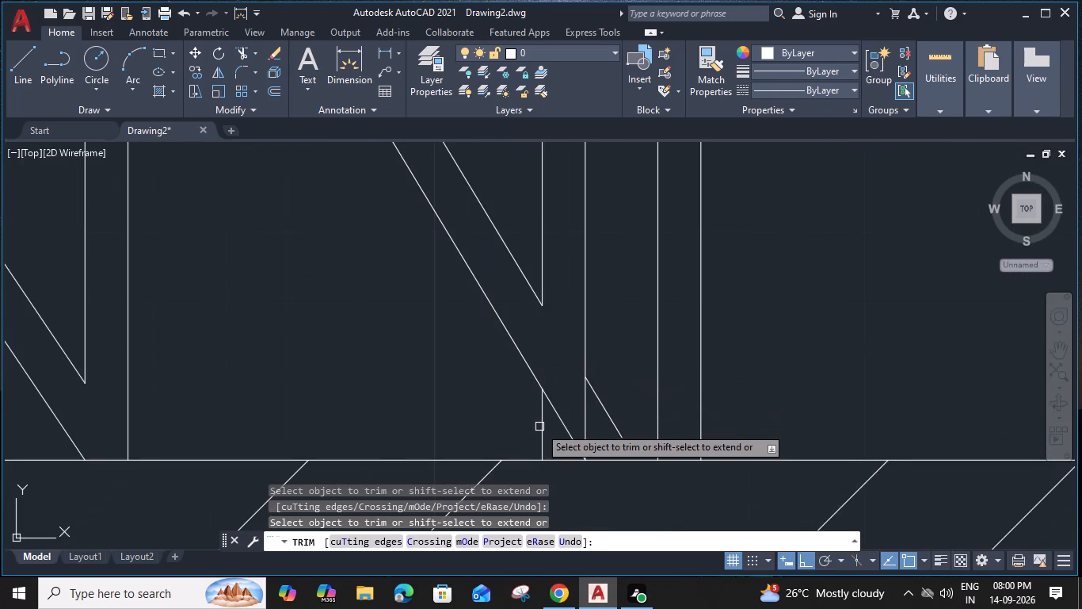
pyautogui.click(539, 427)
pyautogui.click(613, 423)
# Trim the upper ends of the fifth and fourth diagonal pairs, removing overhangs above the inner edge and vertical segments above the original diagonals.
pyautogui.scroll(-4, 613, 423)
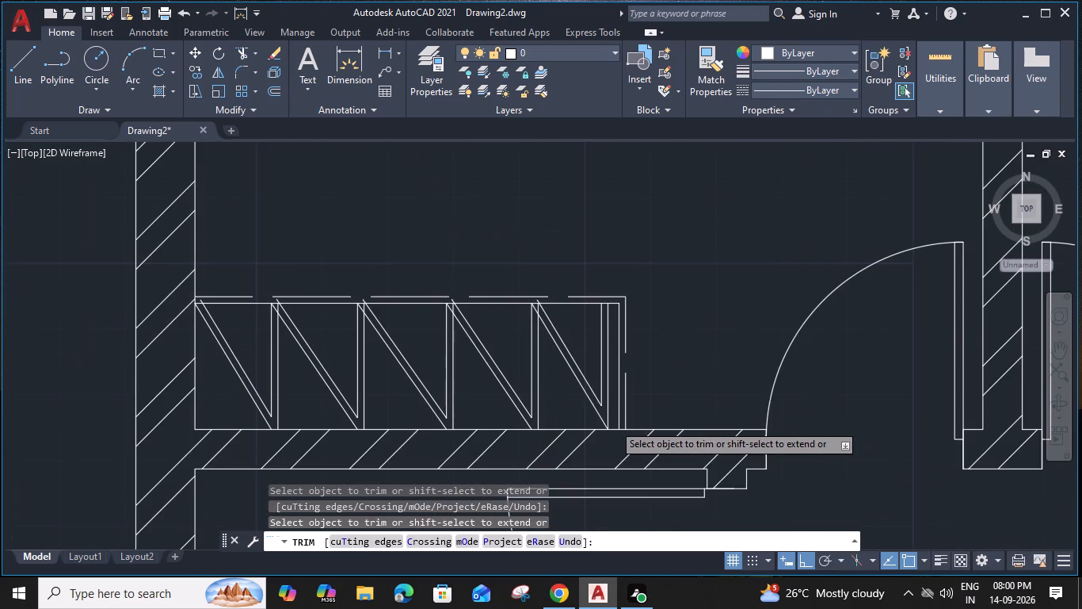
pyautogui.moveTo(565, 389); pyautogui.dragTo(591, 461, button='middle')
pyautogui.scroll(4, 579, 377)
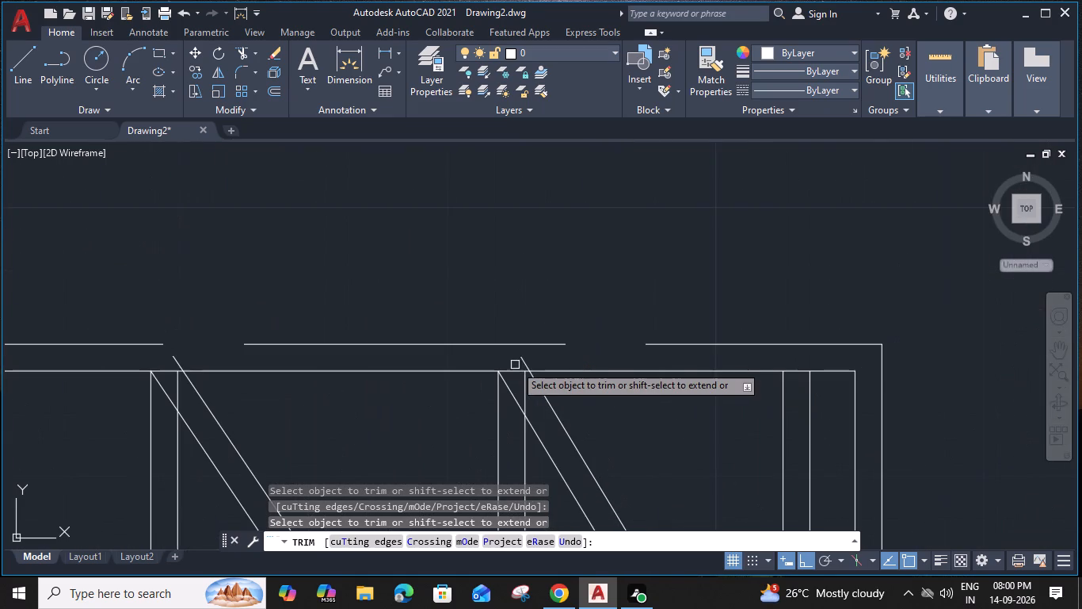
pyautogui.click(526, 365)
pyautogui.click(525, 389)
pyautogui.click(516, 402)
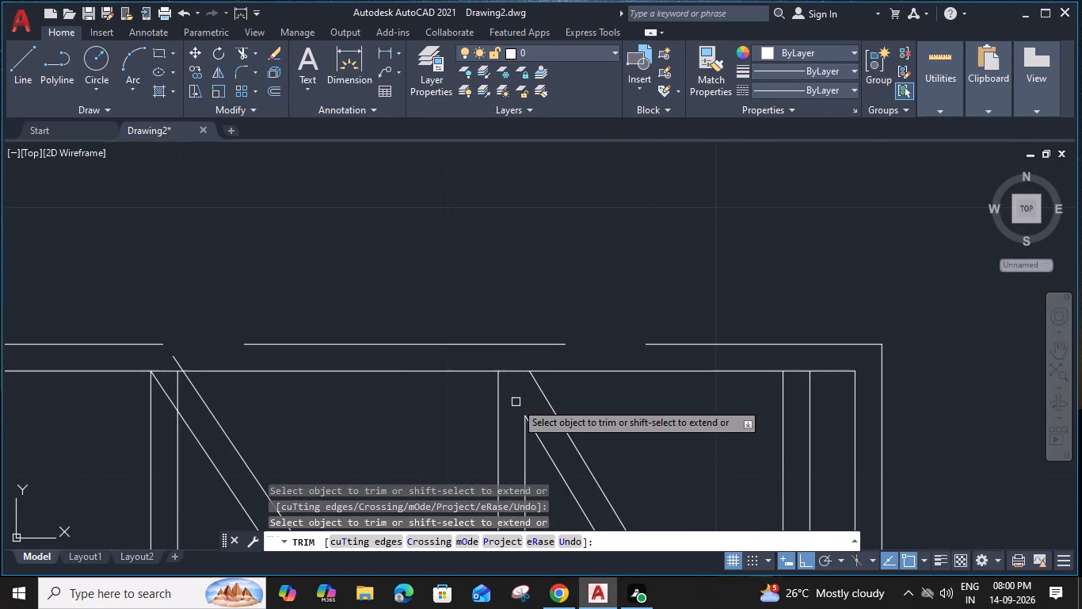
pyautogui.click(175, 362)
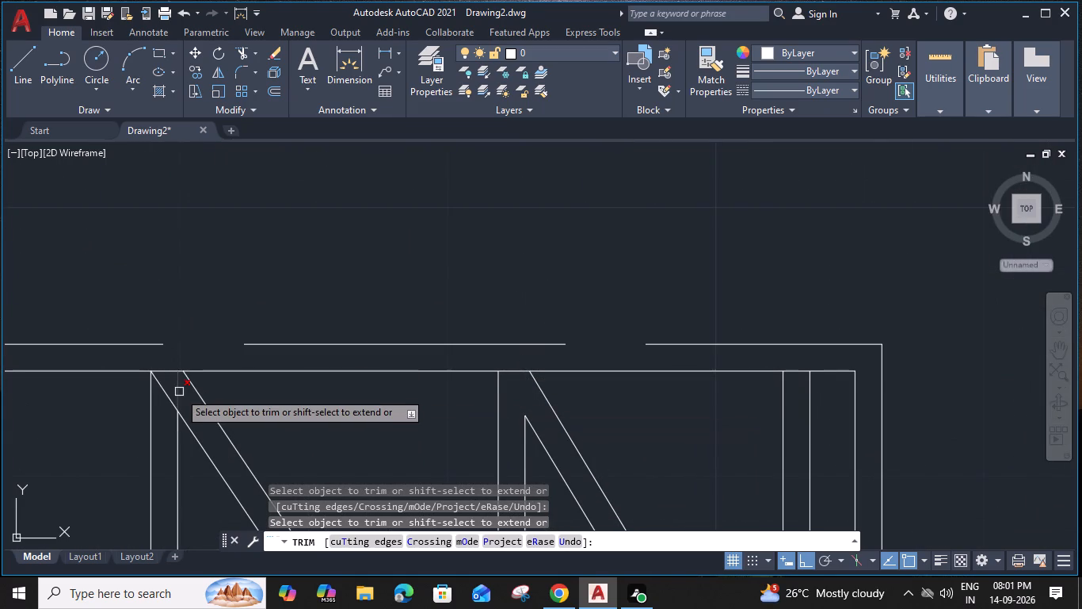
pyautogui.click(179, 392)
pyautogui.click(164, 392)
# Trim the upper ends of the third and second diagonal pairs, removing the same overhangs and vertical segments.
pyautogui.scroll(-3, 163, 392)
pyautogui.moveTo(134, 408); pyautogui.dragTo(372, 391, button='middle')
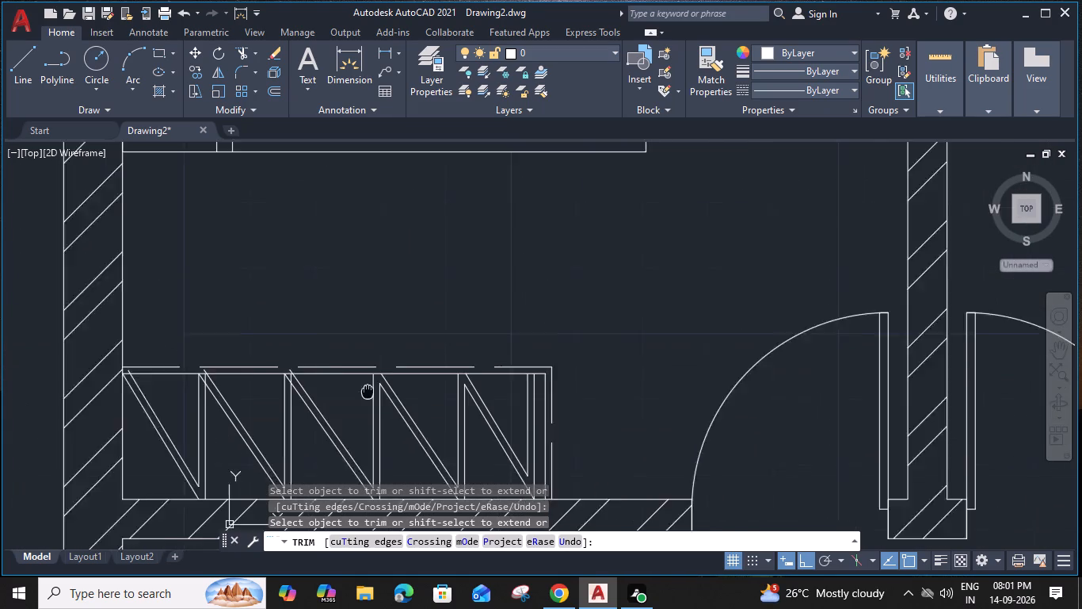
pyautogui.moveTo(372, 391); pyautogui.dragTo(416, 389, button='middle')
pyautogui.scroll(3, 392, 371)
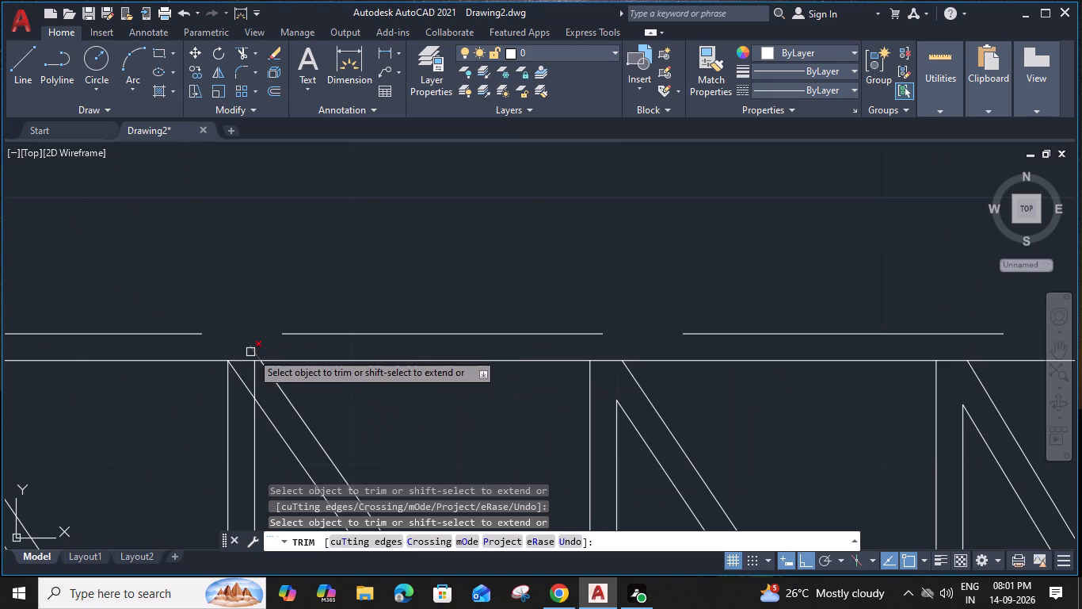
pyautogui.click(257, 350)
pyautogui.click(247, 388)
pyautogui.click(251, 385)
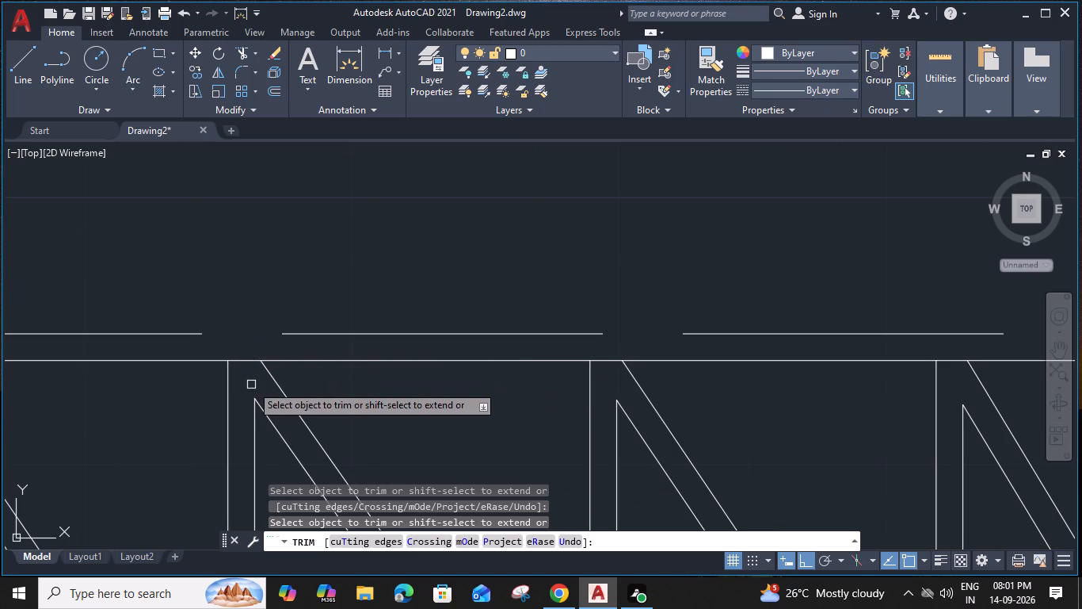
pyautogui.scroll(-2, 250, 385)
pyautogui.scroll(3, 110, 370)
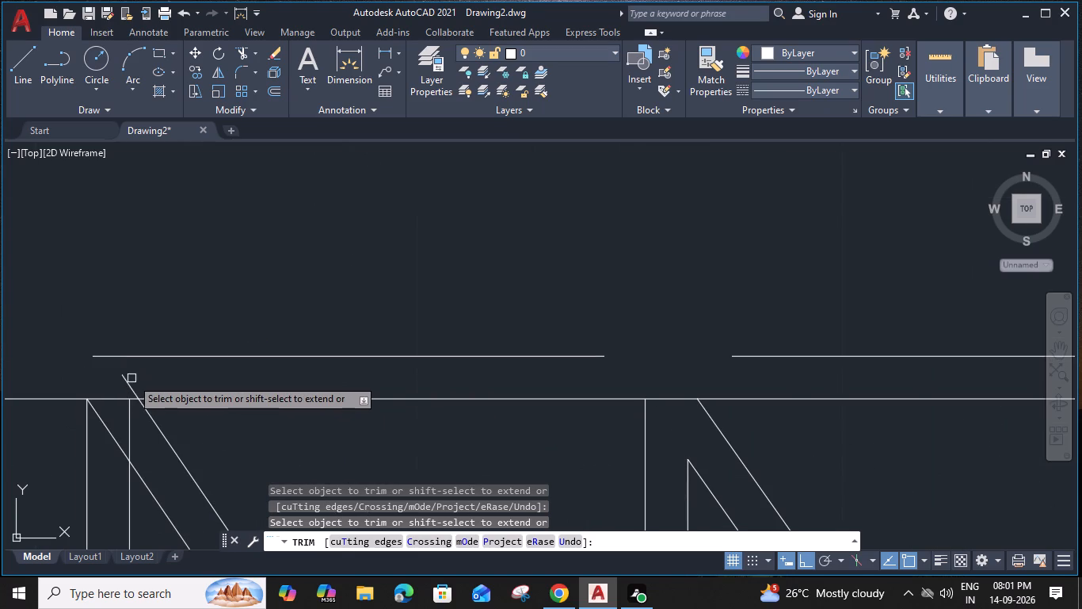
pyautogui.click(131, 378)
pyautogui.click(118, 380)
pyautogui.click(131, 429)
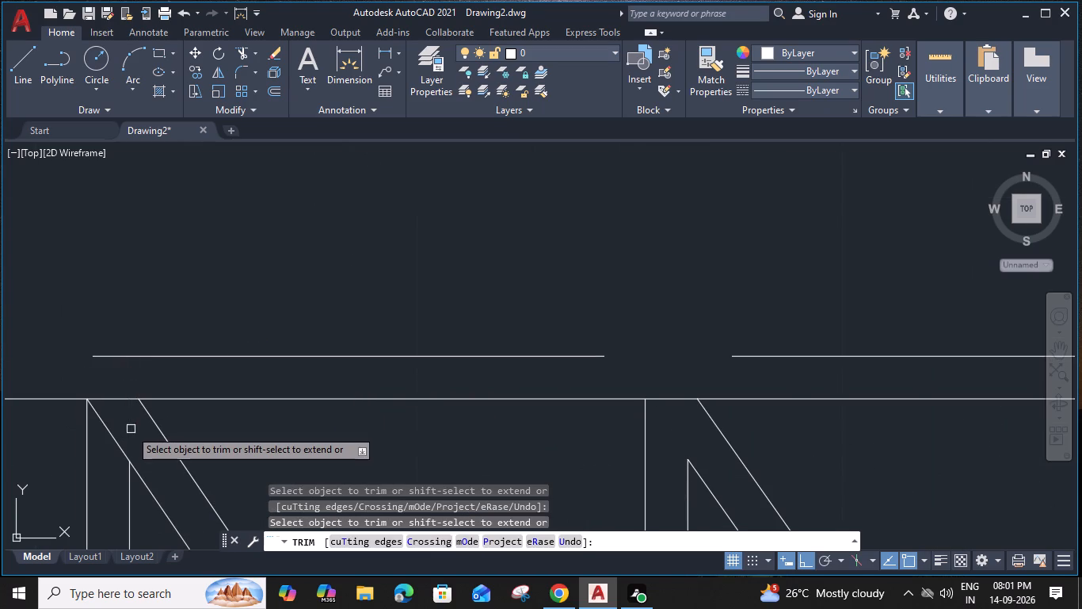
pyautogui.click(107, 429)
# Trim the first offset diagonal's overhang above the wardrobe's inner edge beside the outer wall.
pyautogui.scroll(-3, 107, 429)
pyautogui.moveTo(49, 451); pyautogui.dragTo(238, 402, button='middle')
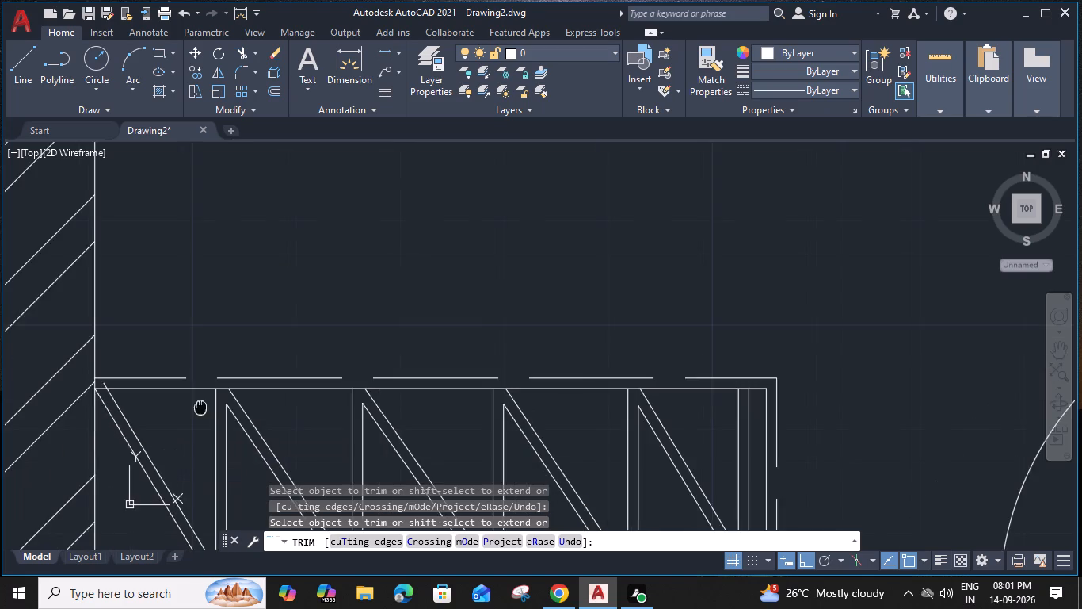
pyautogui.moveTo(238, 402); pyautogui.dragTo(382, 376, button='middle')
pyautogui.scroll(2, 321, 343)
pyautogui.click(326, 343)
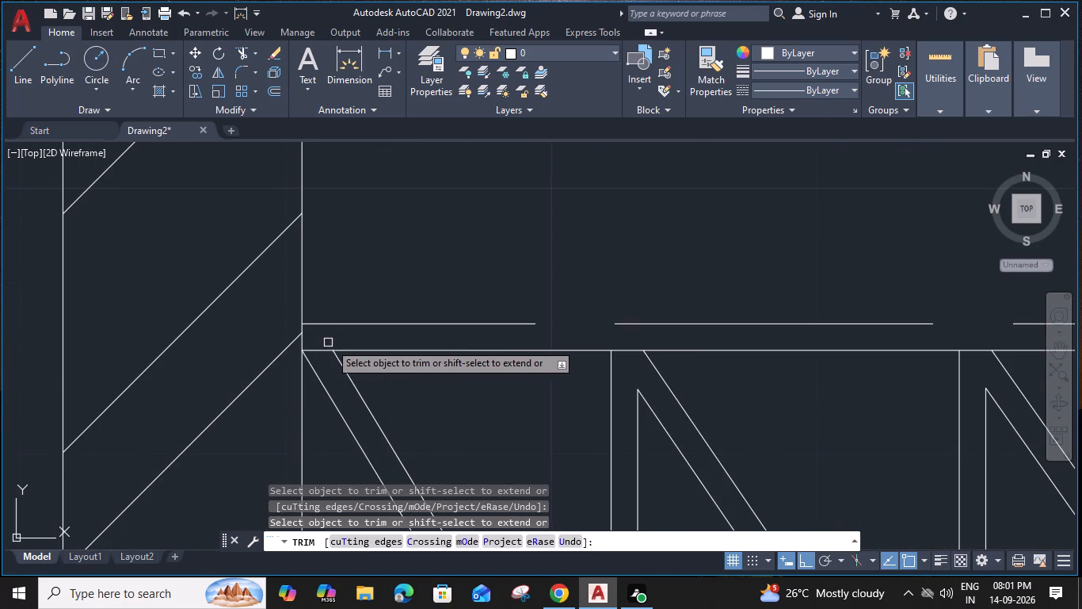
pyautogui.press('Escape')
# Draw a line lengthwise through the Bedroom 1 wardrobe's zigzag, from the midpoint on the outer wall to the wardrobe's far end.
pyautogui.scroll(-4, 334, 342)
pyautogui.press('l')
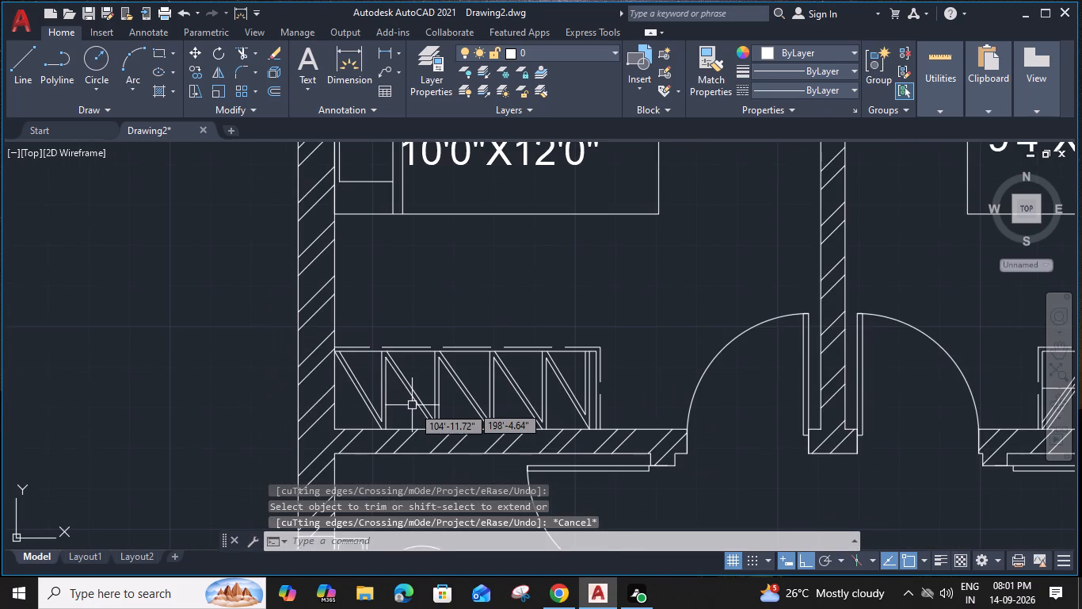
pyautogui.press('space')
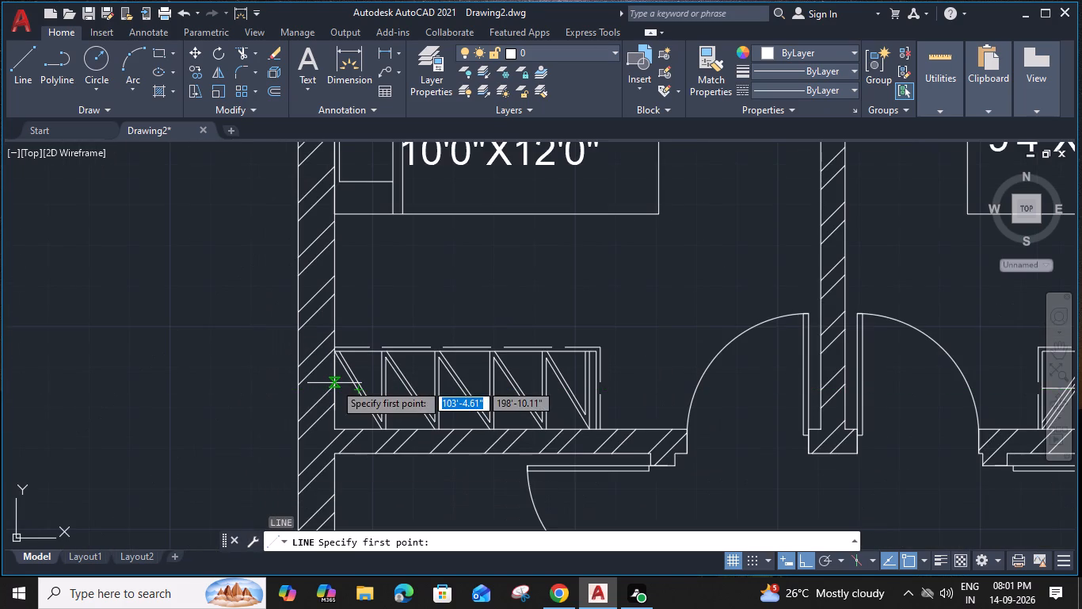
pyautogui.click(334, 383)
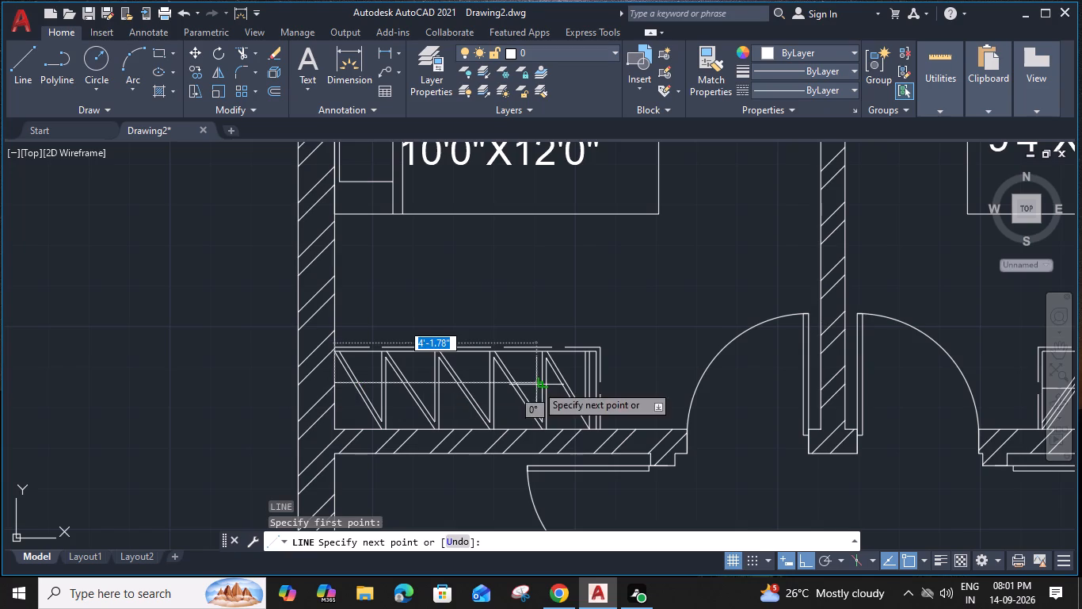
pyautogui.click(600, 387)
pyautogui.press('Escape')
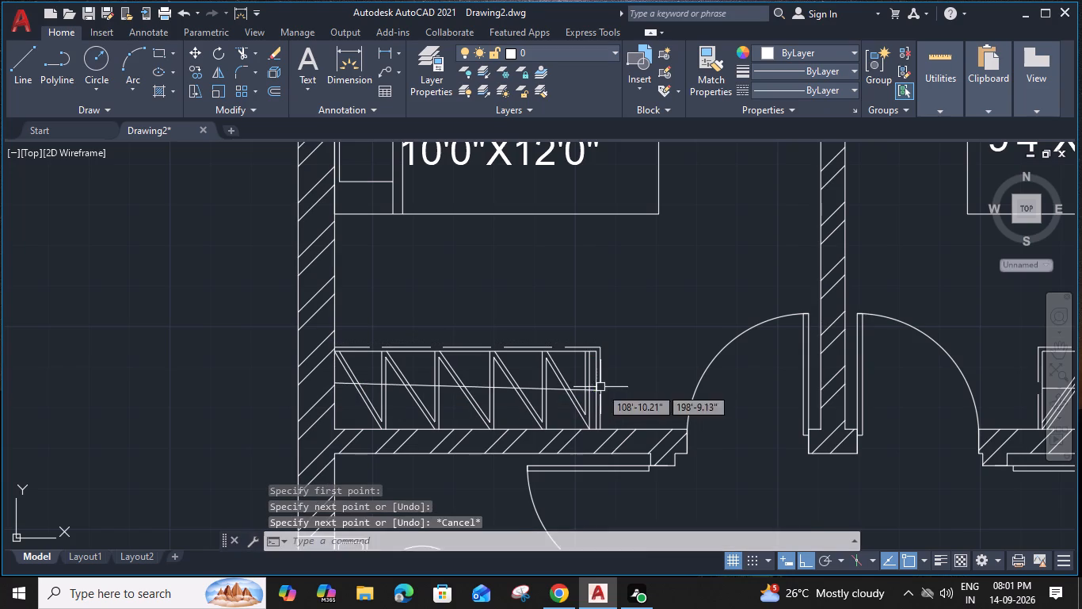
# Group the Bedroom 1 wardrobe's zigzag lines together with the lengthwise line.
pyautogui.scroll(-3, 490, 389)
pyautogui.moveTo(609, 372); pyautogui.dragTo(493, 354, button='middle')
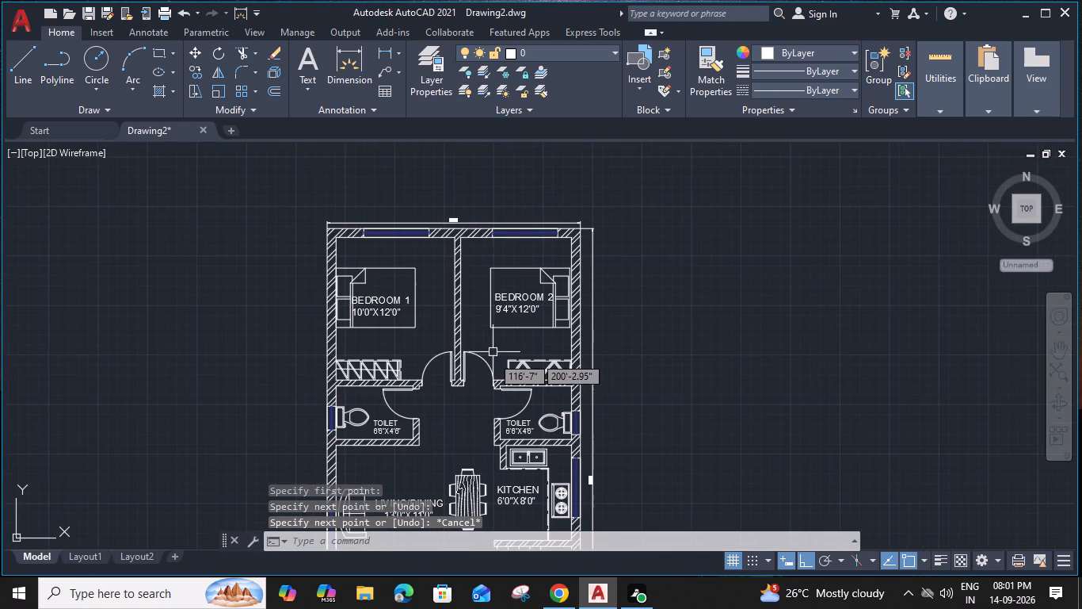
pyautogui.moveTo(490, 435); pyautogui.dragTo(498, 410, button='middle')
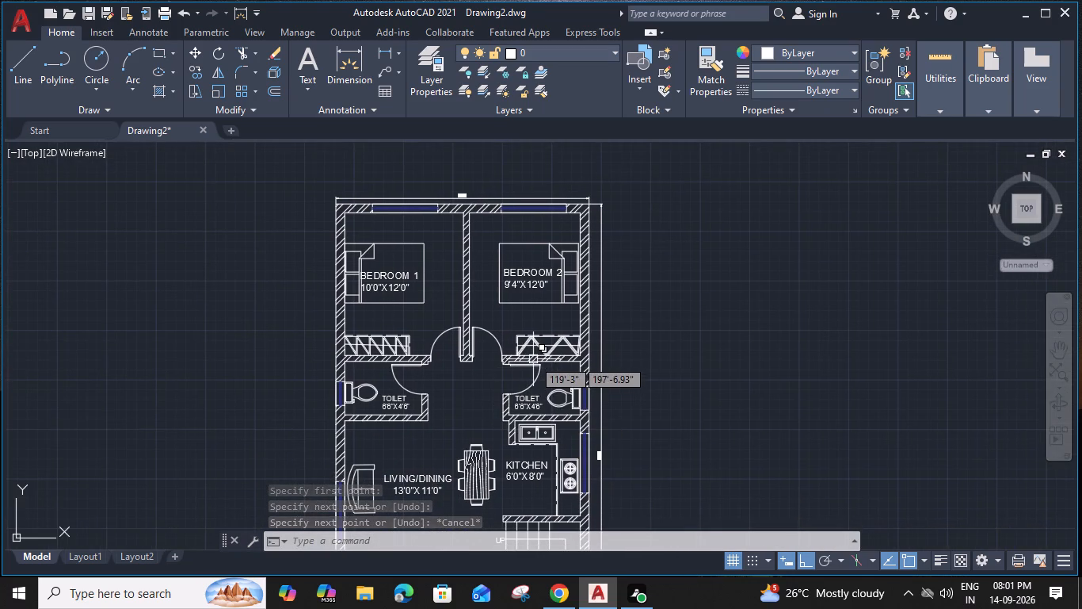
pyautogui.scroll(4, 376, 329)
pyautogui.click(577, 427)
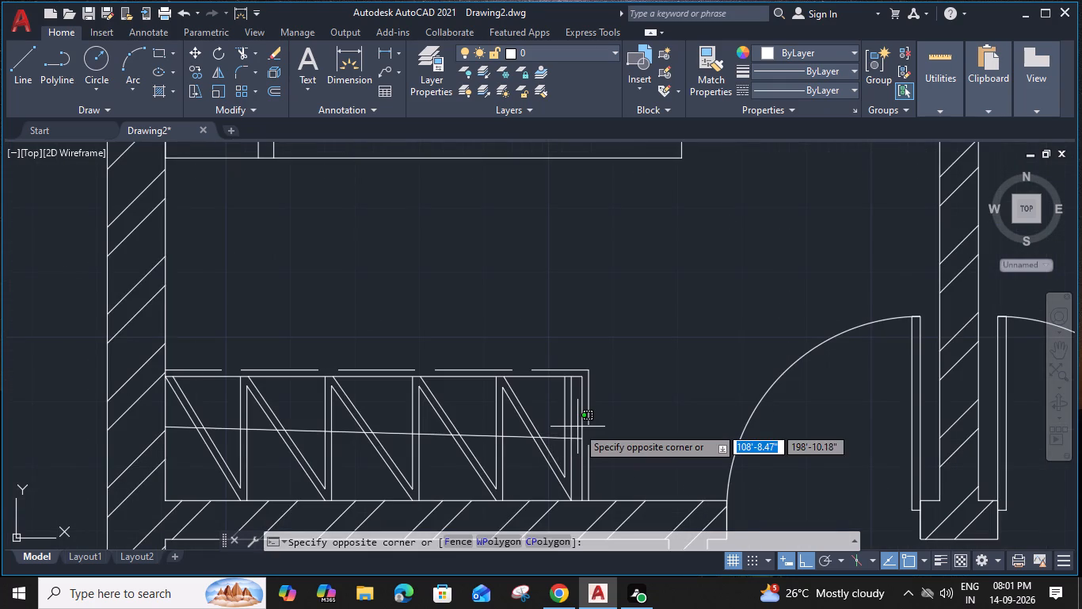
pyautogui.click(171, 441)
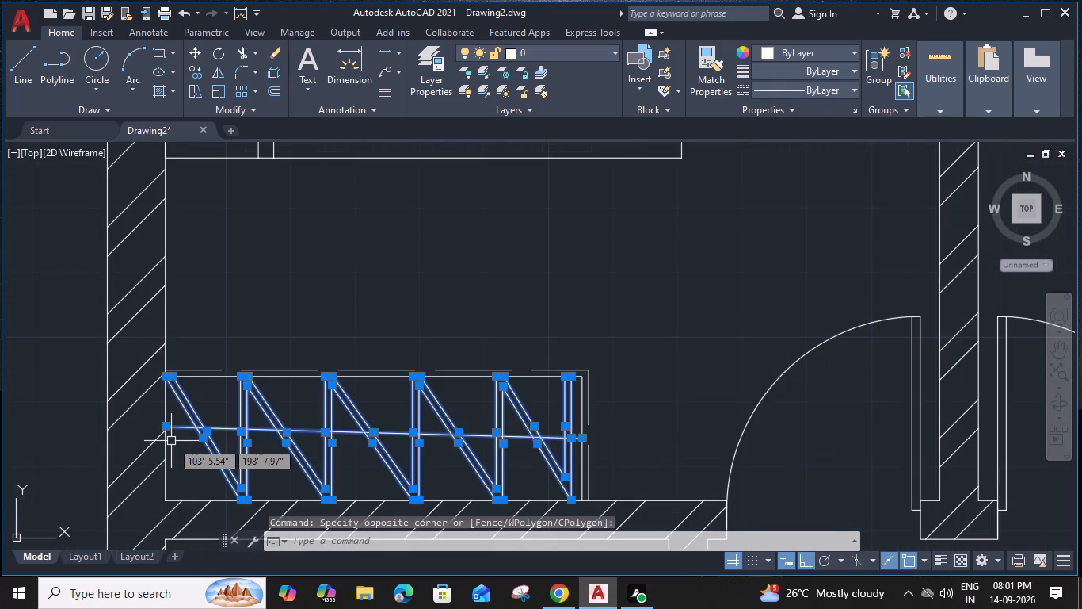
pyautogui.press('g')
pyautogui.press('Return')
# Delete the old zigzag lines and horizontal centre line inside the Bedroom 2 wardrobe, keeping its outline.
pyautogui.scroll(-2, 171, 441)
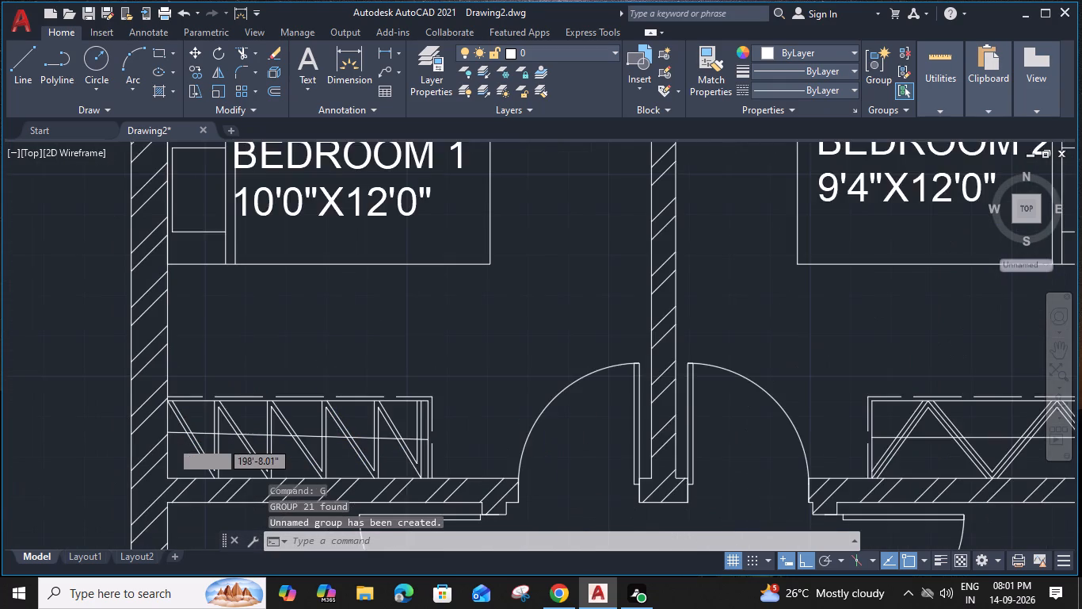
pyautogui.moveTo(427, 374); pyautogui.dragTo(367, 331, button='middle')
pyautogui.scroll(2, 674, 402)
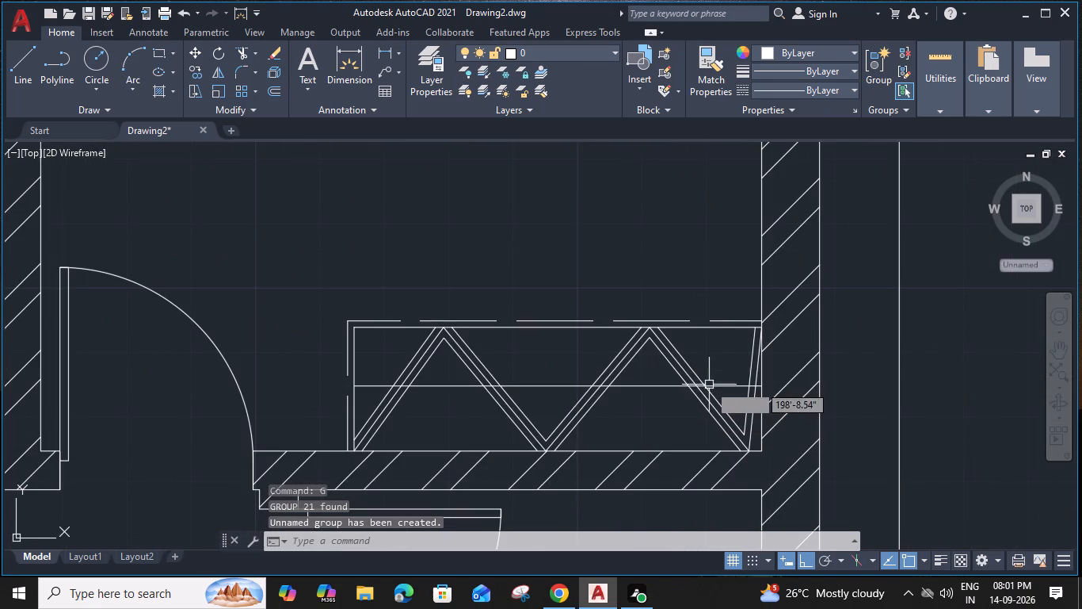
pyautogui.scroll(1, 723, 376)
pyautogui.click(783, 416)
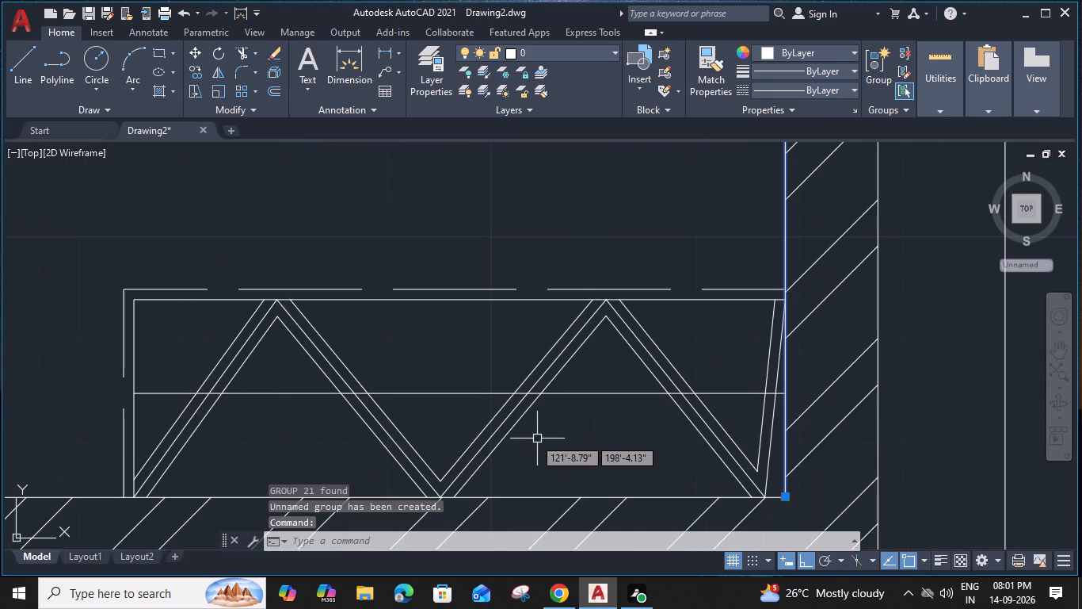
pyautogui.press('Escape')
pyautogui.click(779, 449)
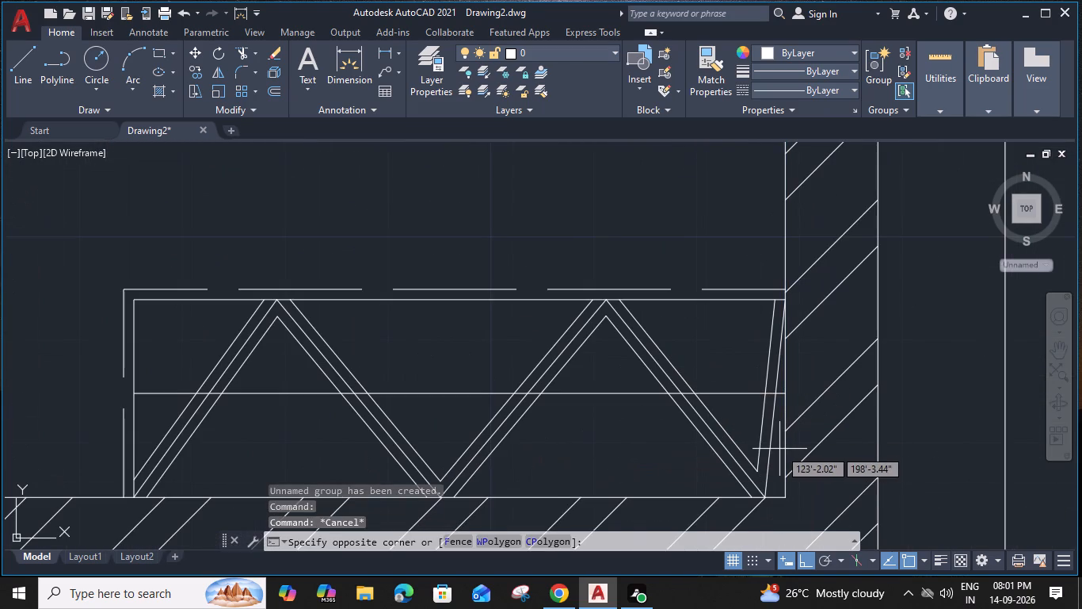
pyautogui.click(157, 370)
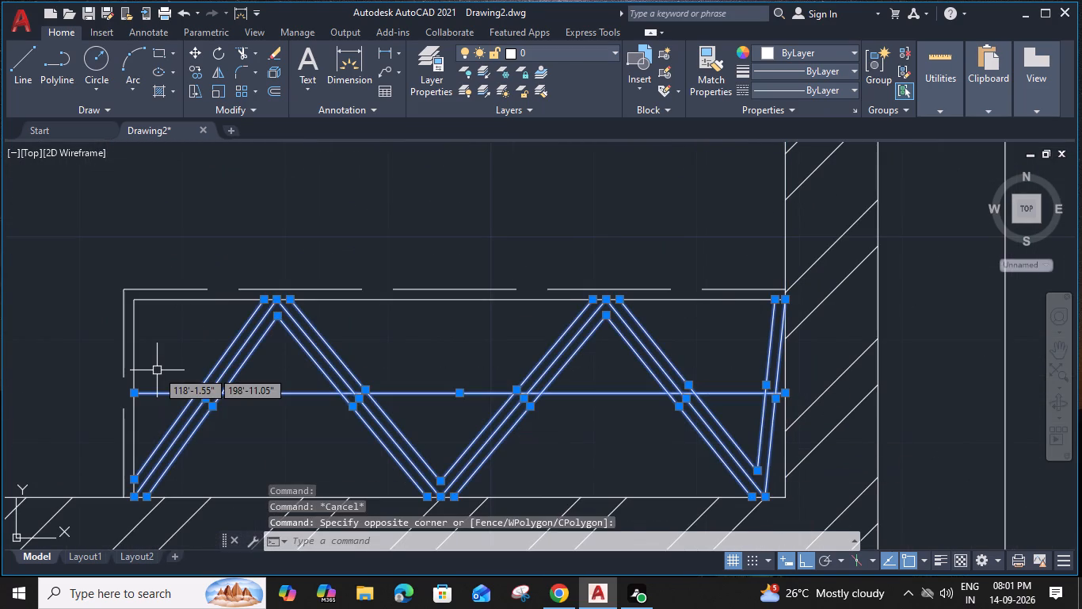
pyautogui.press('Delete')
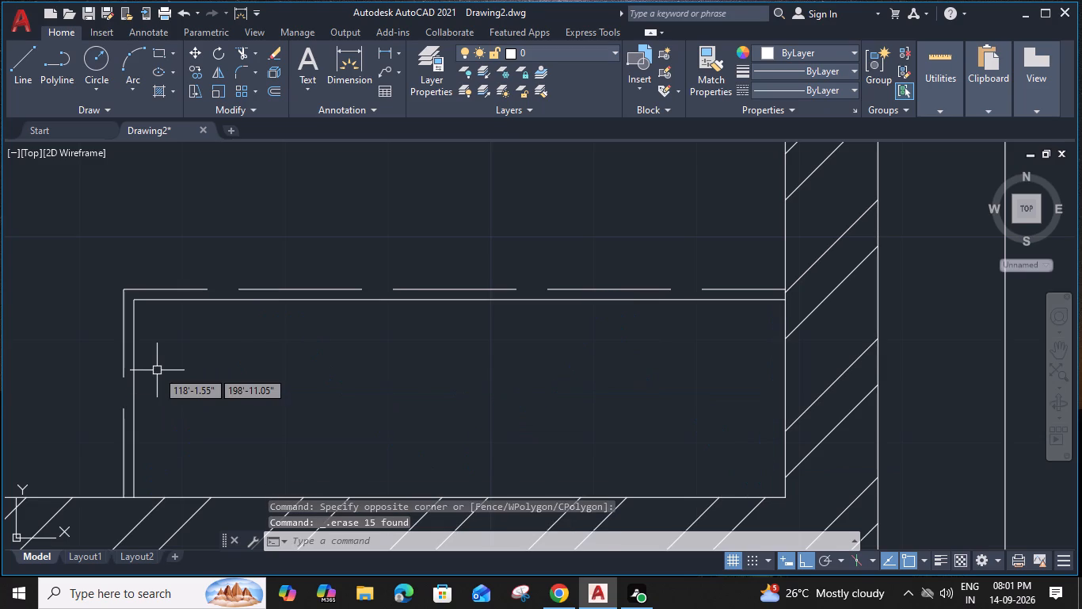
# Copy the grouped zigzag from its lower corner at the outer wall to the Bedroom 2 wardrobe's lower inner corner beside the door.
pyautogui.scroll(-3, 157, 370)
pyautogui.moveTo(132, 377); pyautogui.dragTo(572, 318, button='middle')
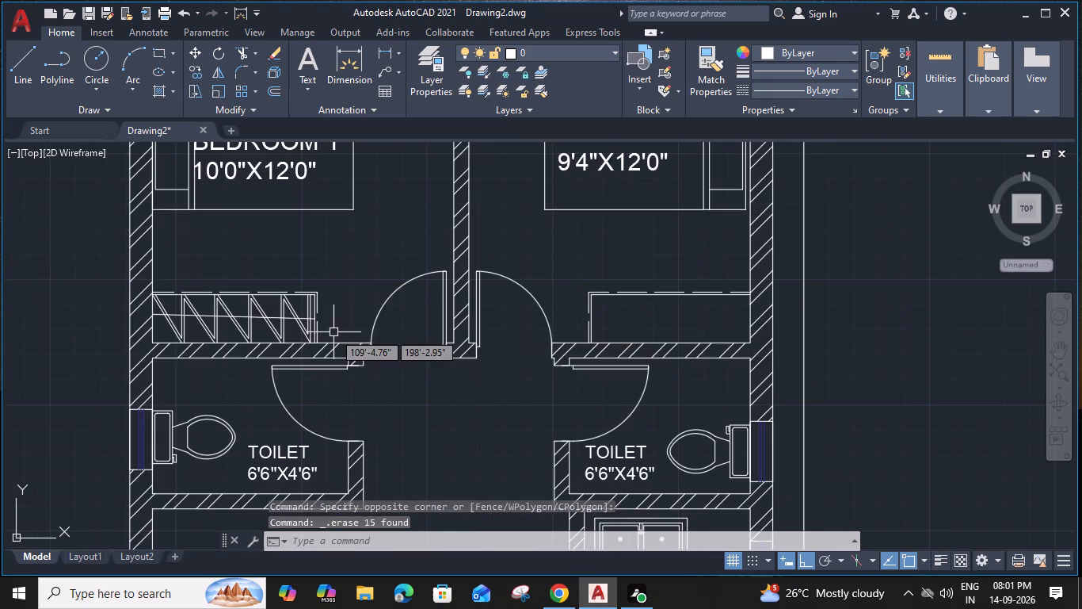
pyautogui.click(303, 321)
pyautogui.press('c')
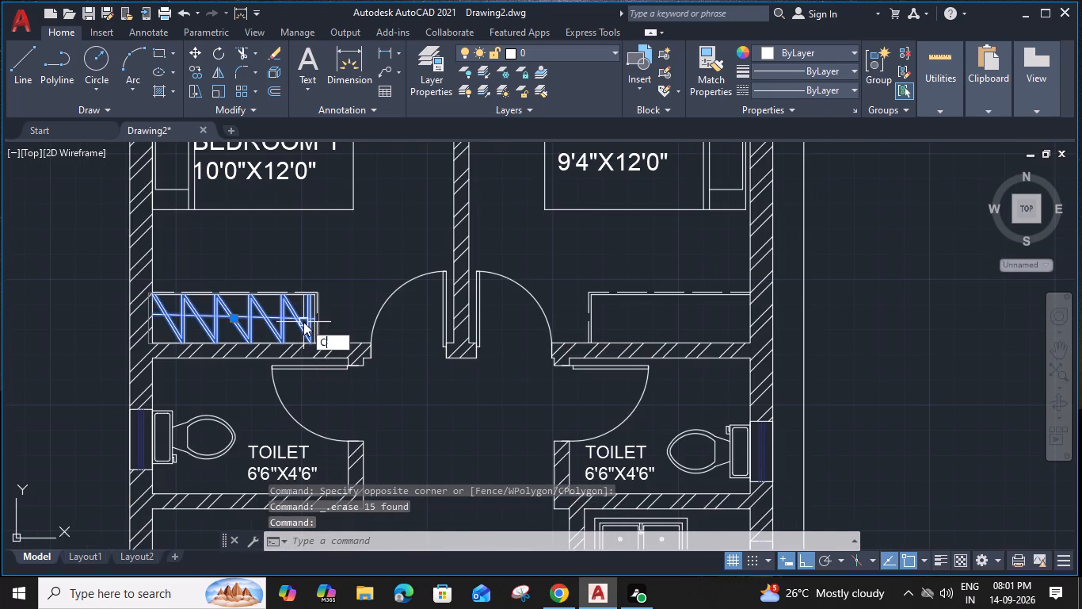
pyautogui.press('o')
pyautogui.press('space')
pyautogui.scroll(1, 147, 326)
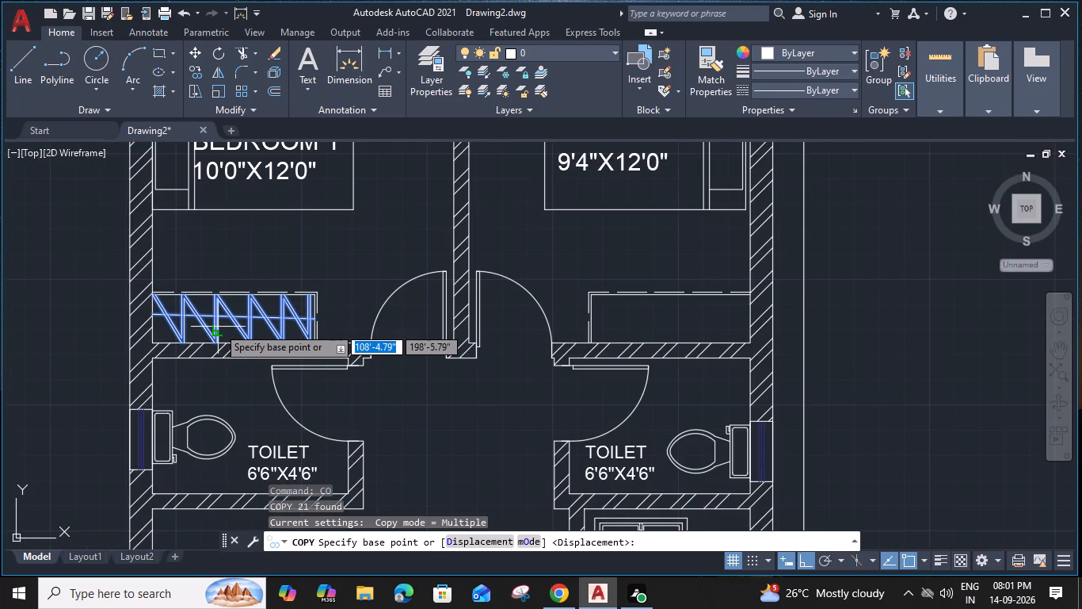
pyautogui.scroll(1, 218, 327)
pyautogui.click(160, 366)
pyautogui.scroll(-3, 160, 366)
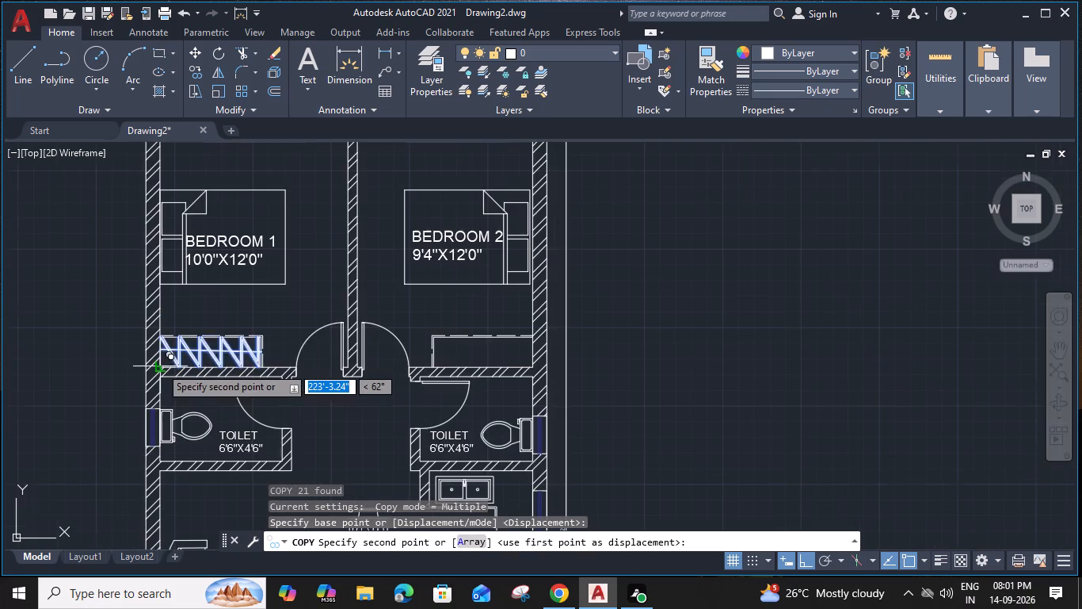
pyautogui.scroll(3, 447, 371)
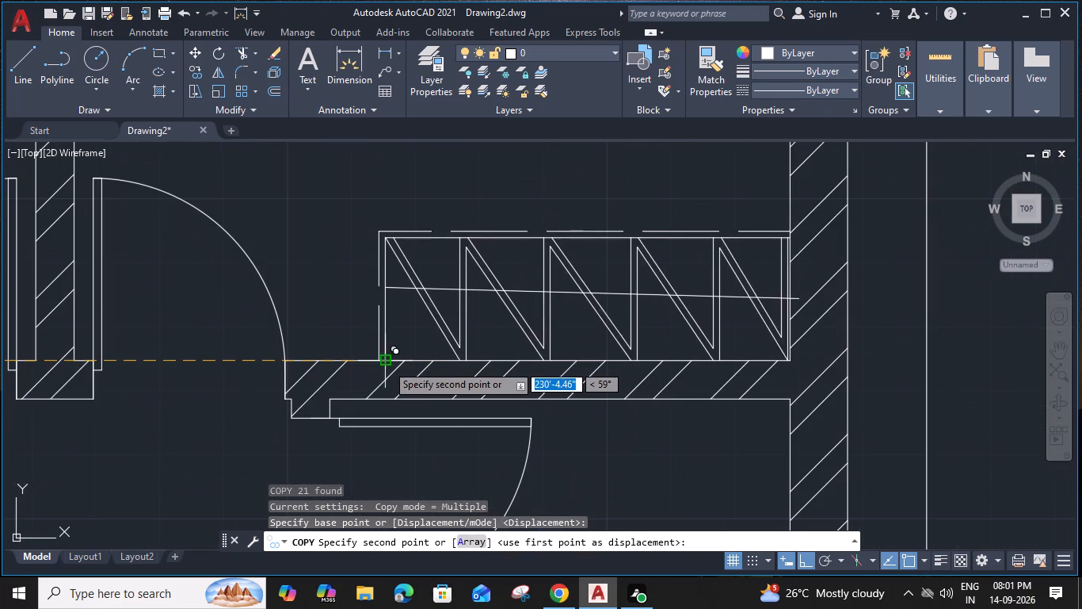
pyautogui.click(391, 363)
pyautogui.press('Escape')
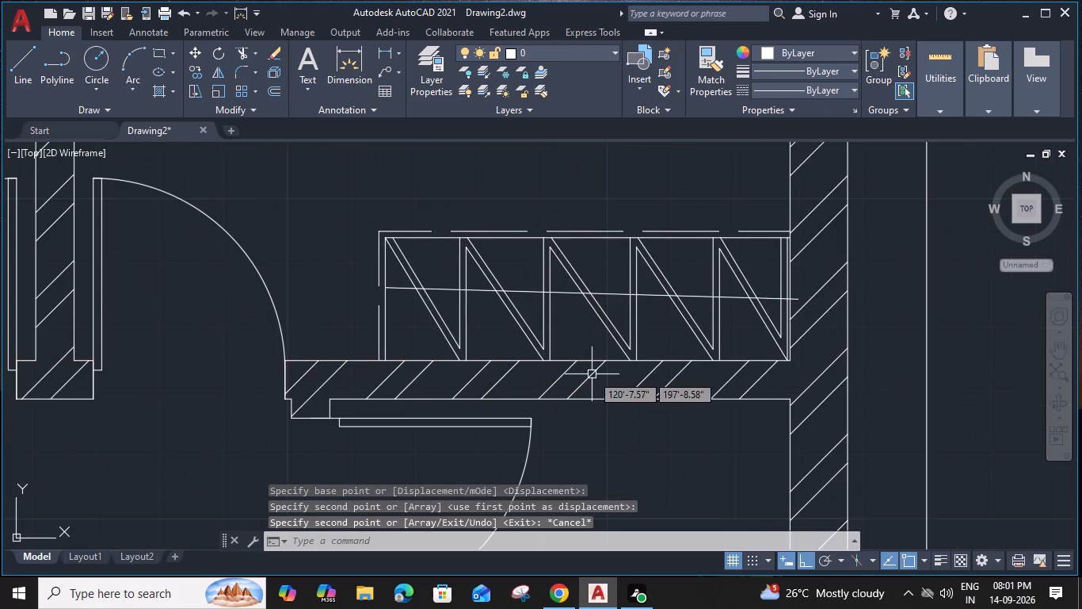
# Trim the copied lengthwise line's overhang past the outer wall's inner face in the Bedroom 2 wardrobe.
pyautogui.moveTo(592, 374); pyautogui.dragTo(548, 385, button='middle')
pyautogui.write('TR')
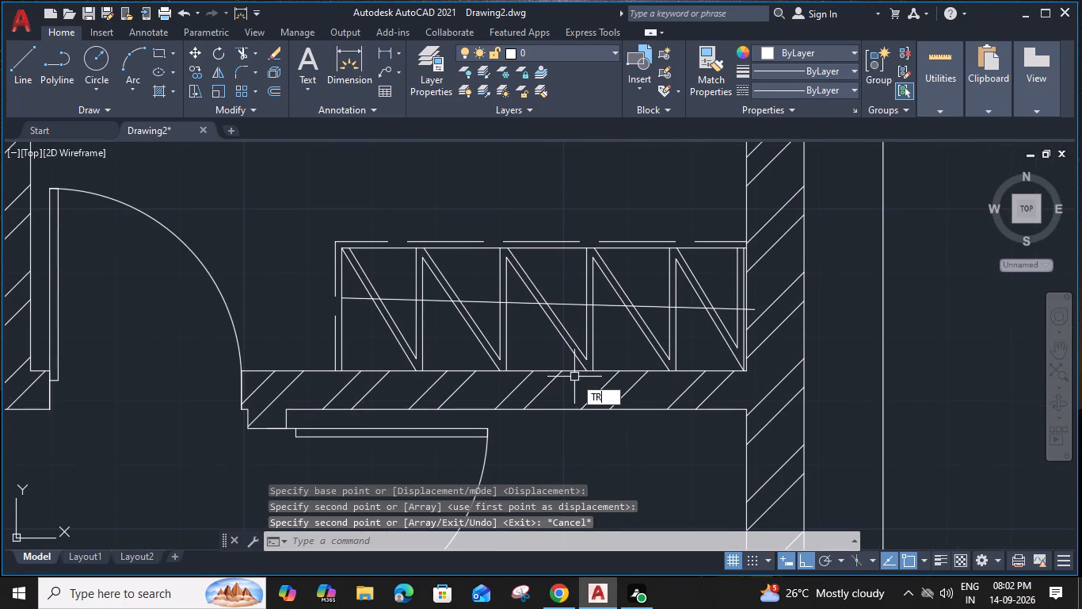
pyautogui.press('space')
pyautogui.scroll(2, 717, 297)
pyautogui.click(809, 329)
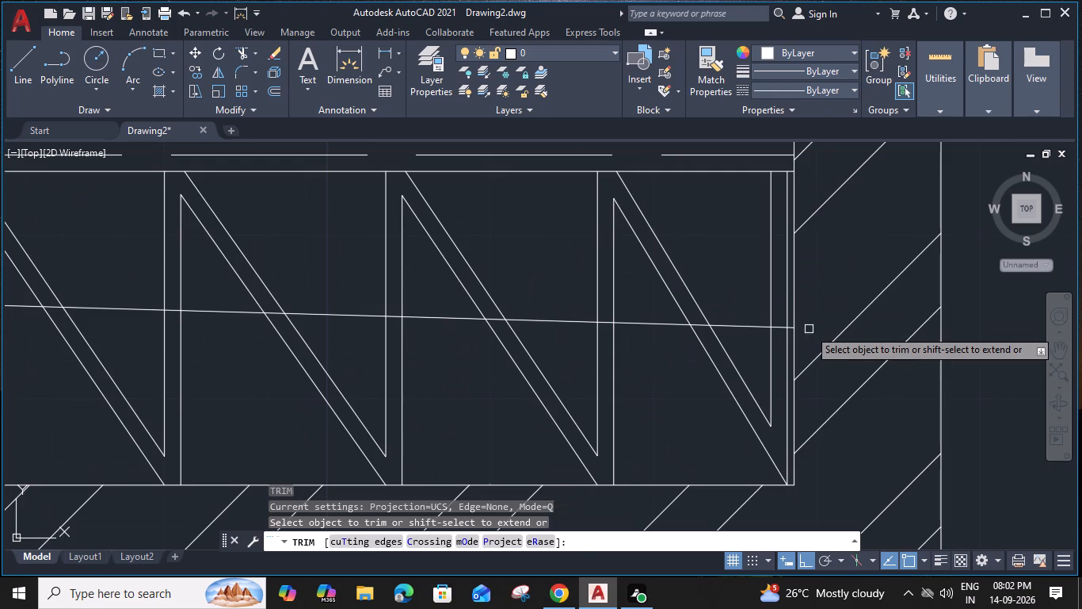
pyautogui.press('Escape')
# Review the whole house plan, from the bedroom wardrobes through the living area and kitchen to the porch and title.
pyautogui.scroll(-4, 807, 329)
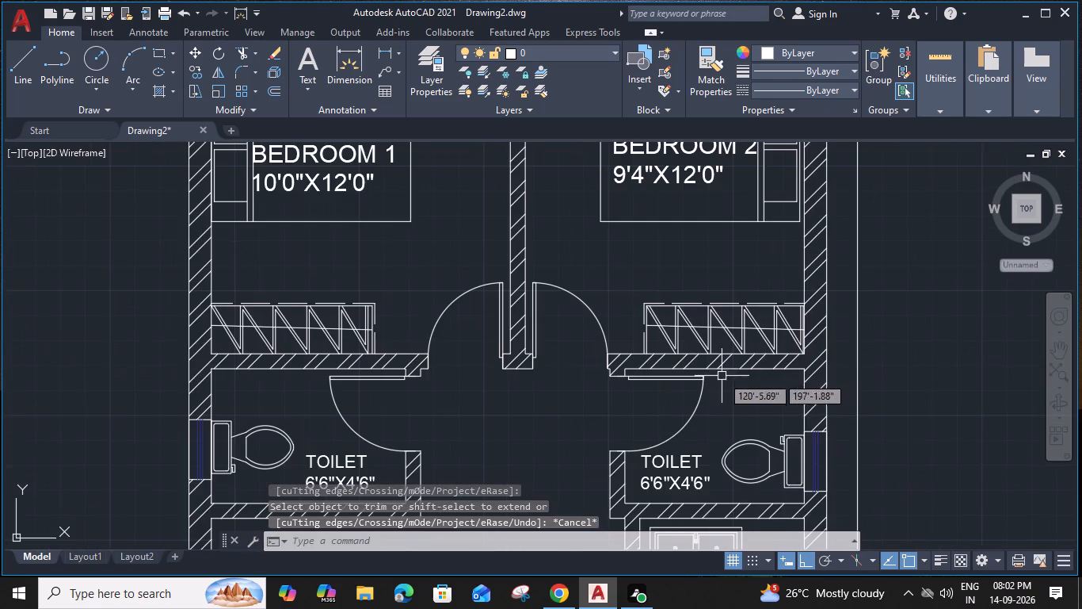
pyautogui.moveTo(714, 373); pyautogui.dragTo(644, 373, button='middle')
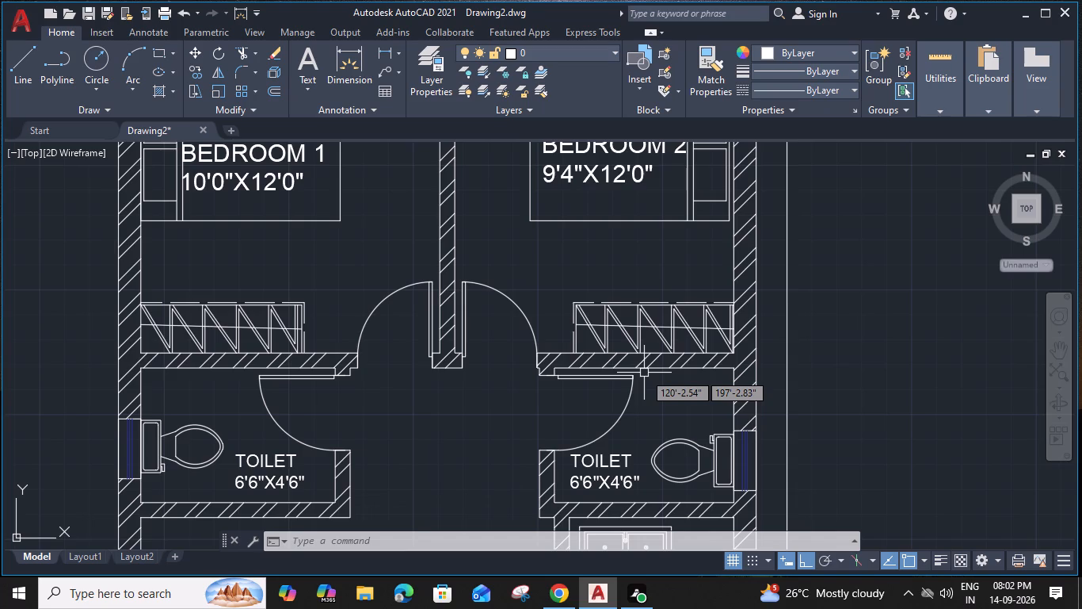
pyautogui.scroll(-3, 413, 450)
pyautogui.moveTo(413, 450); pyautogui.dragTo(434, 378, button='middle')
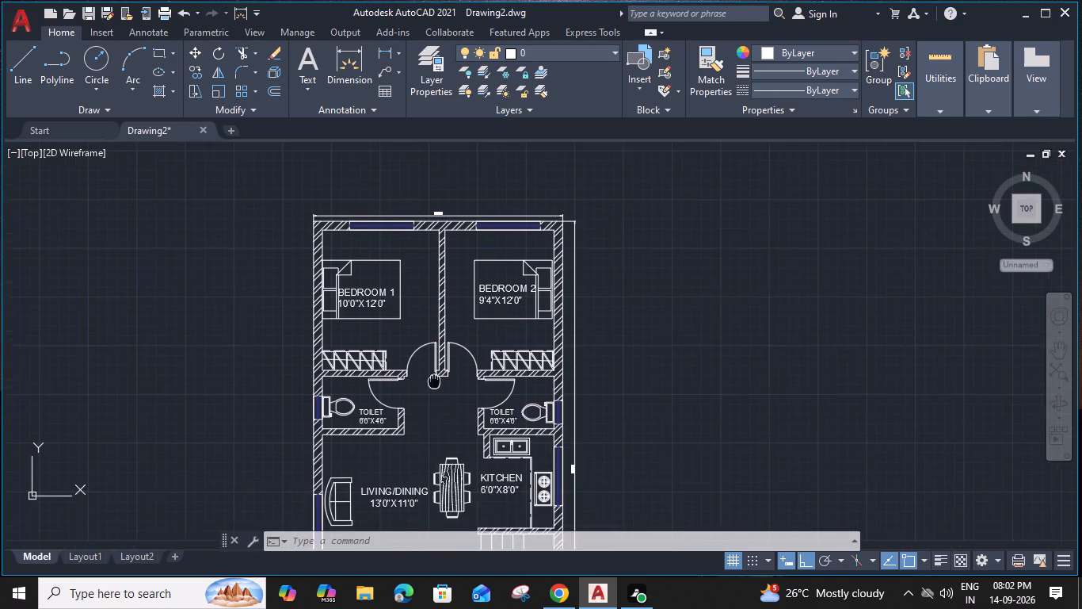
pyautogui.moveTo(434, 378); pyautogui.dragTo(457, 316, button='middle')
pyautogui.moveTo(484, 459); pyautogui.dragTo(488, 439, button='middle')
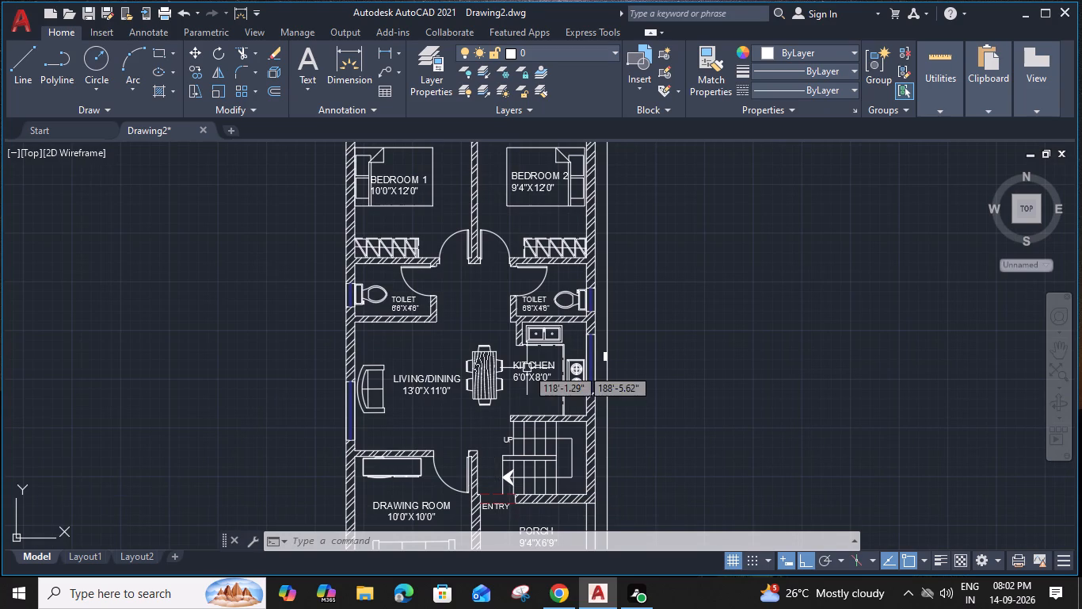
pyautogui.moveTo(485, 441); pyautogui.dragTo(493, 391, button='middle')
pyautogui.moveTo(531, 444); pyautogui.dragTo(531, 434, button='middle')
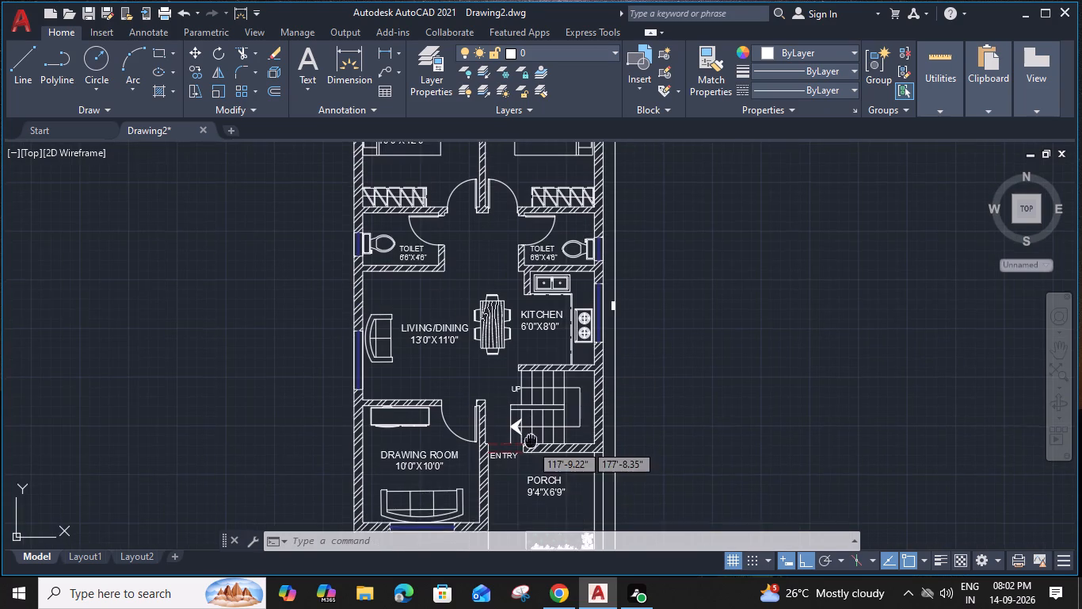
pyautogui.moveTo(531, 434); pyautogui.dragTo(531, 419, button='middle')
pyautogui.moveTo(516, 469); pyautogui.dragTo(520, 406, button='middle')
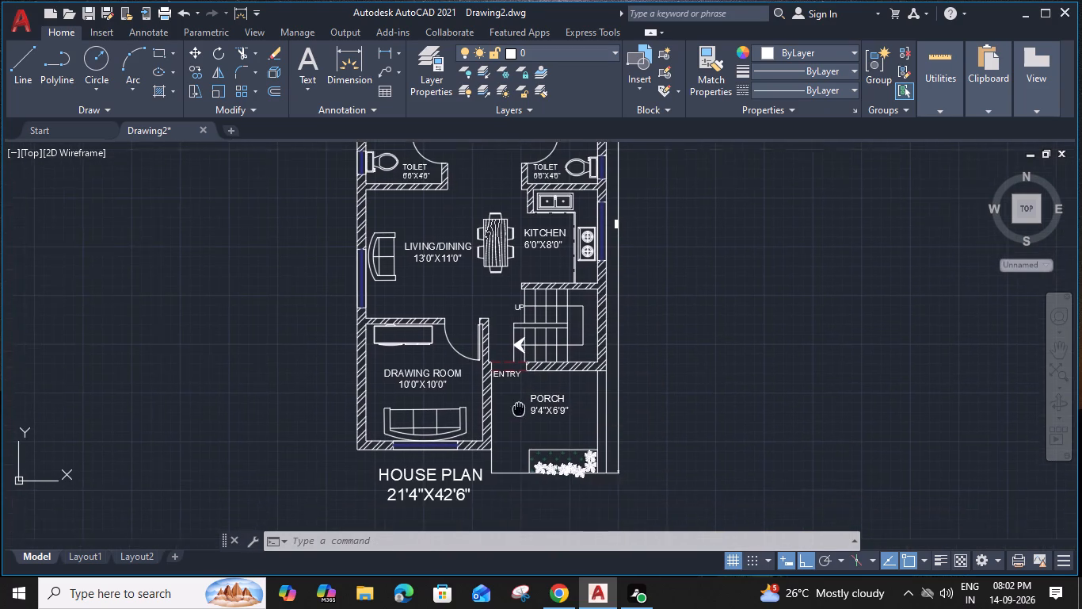
pyautogui.moveTo(520, 406); pyautogui.dragTo(520, 405, button='middle')
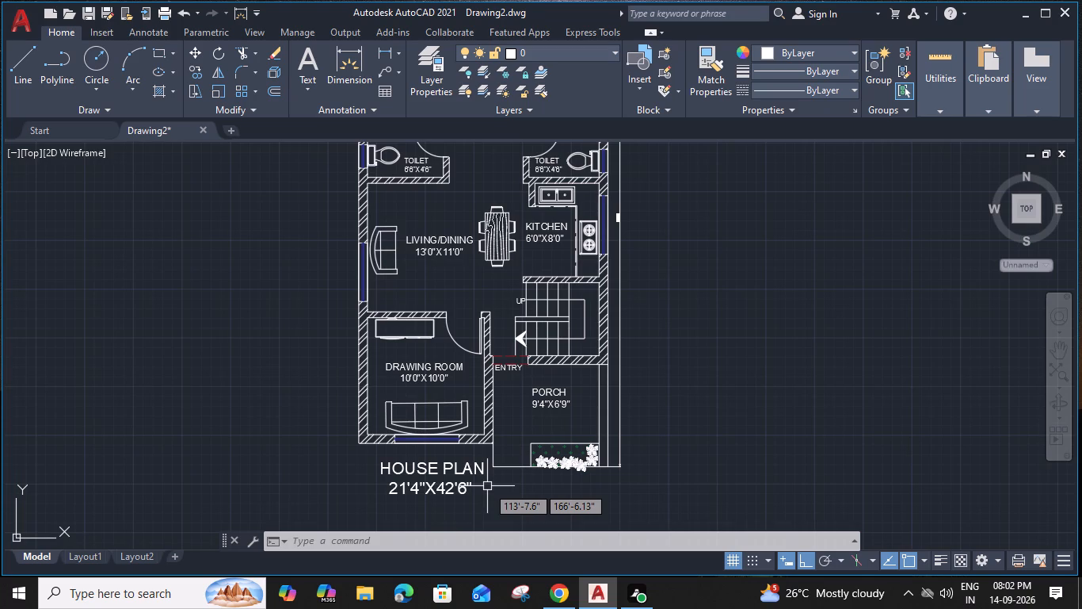
pyautogui.moveTo(487, 486); pyautogui.dragTo(487, 470, button='middle')
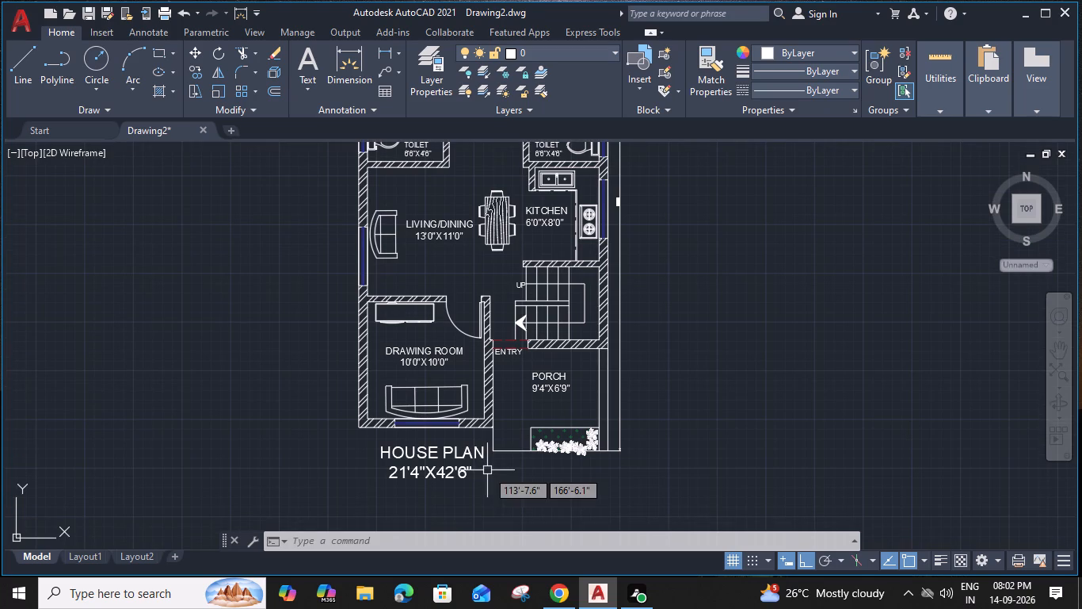
pyautogui.moveTo(589, 439); pyautogui.dragTo(584, 458, button='middle')
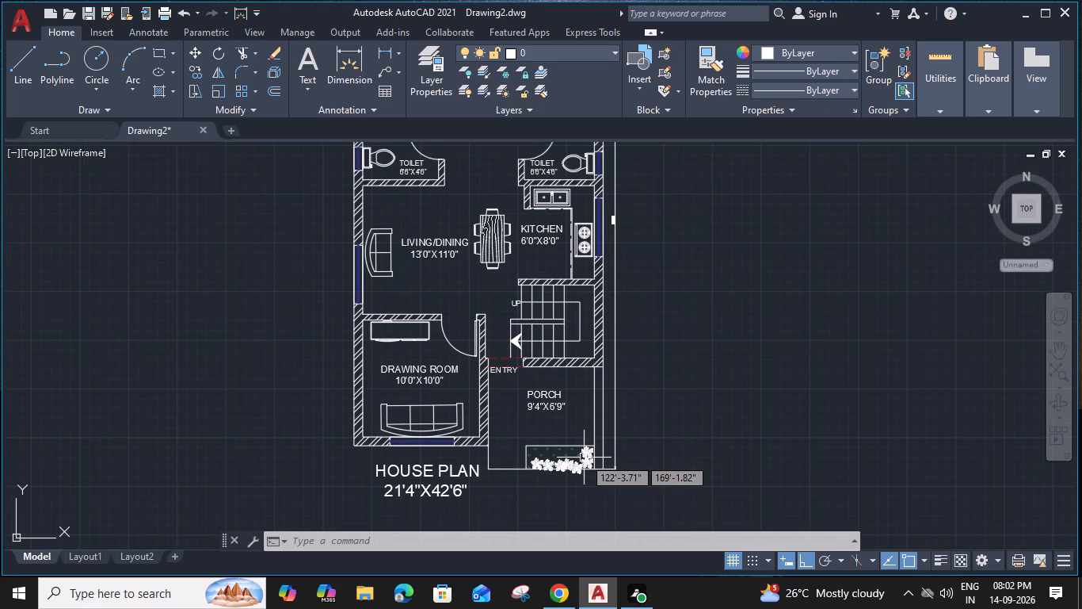
pyautogui.moveTo(557, 417); pyautogui.dragTo(539, 590, button='middle')
pyautogui.scroll(-1, 466, 385)
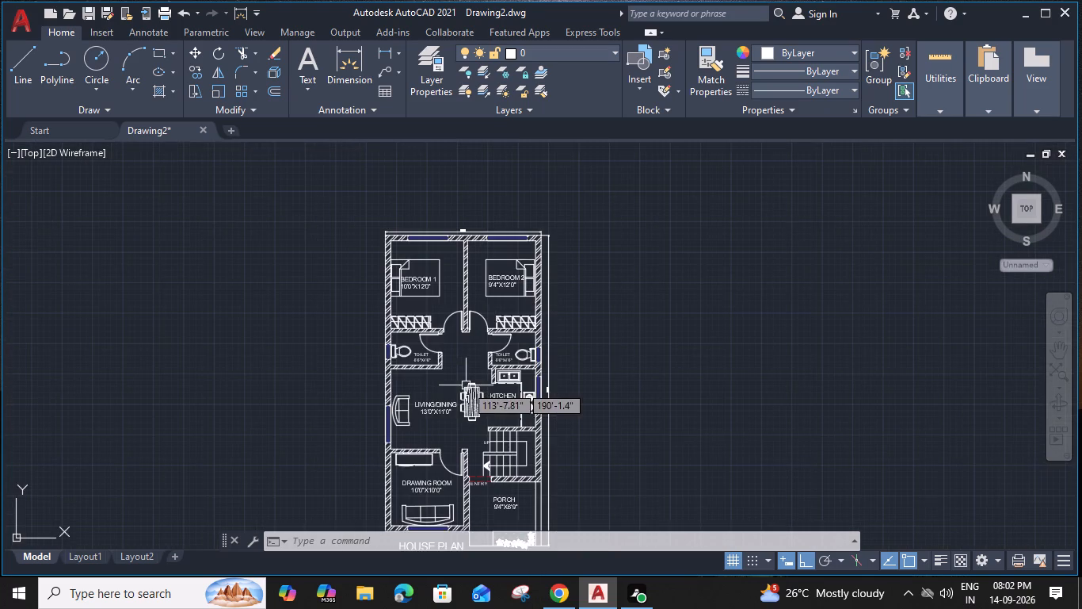
pyautogui.moveTo(466, 385); pyautogui.dragTo(471, 319, button='middle')
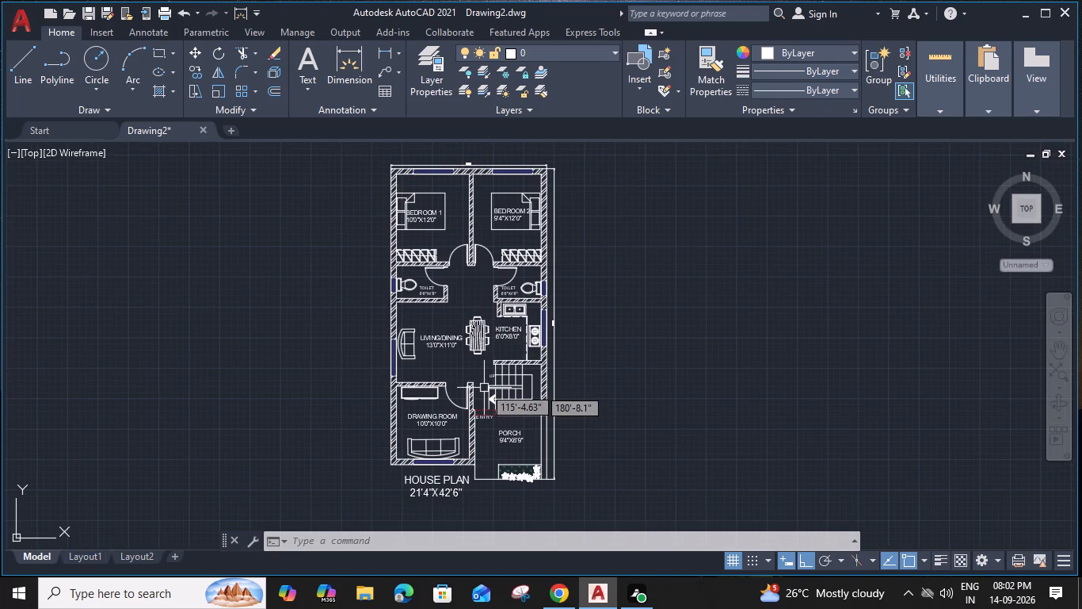
pyautogui.moveTo(484, 375); pyautogui.dragTo(484, 383, button='middle')
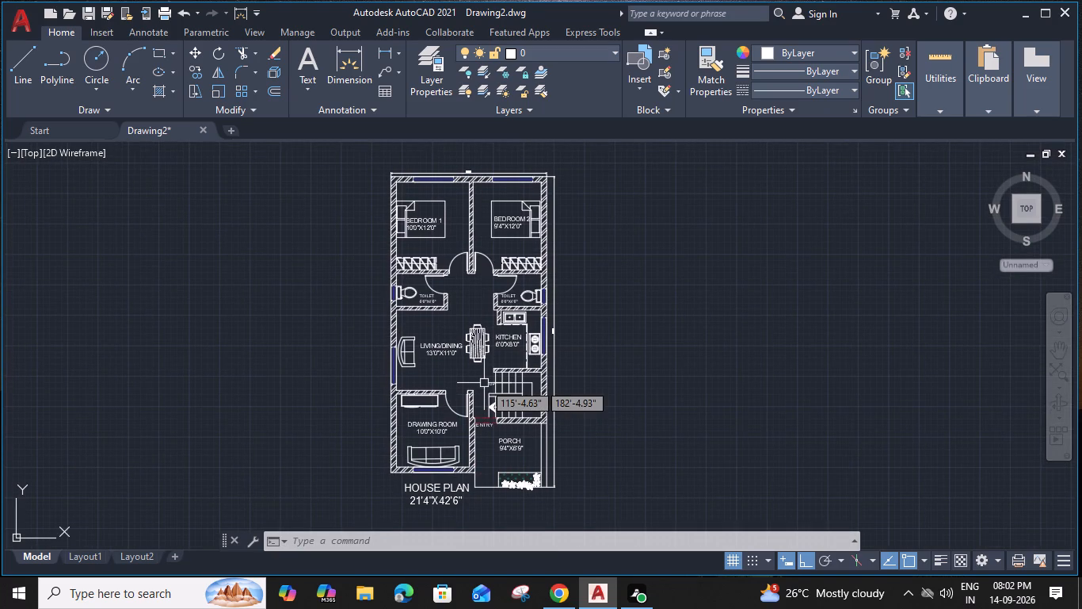
# Save the drawing in the Documents folder under the file name 21X42 Plan 2.
pyautogui.hotkey('ctrl', 's')
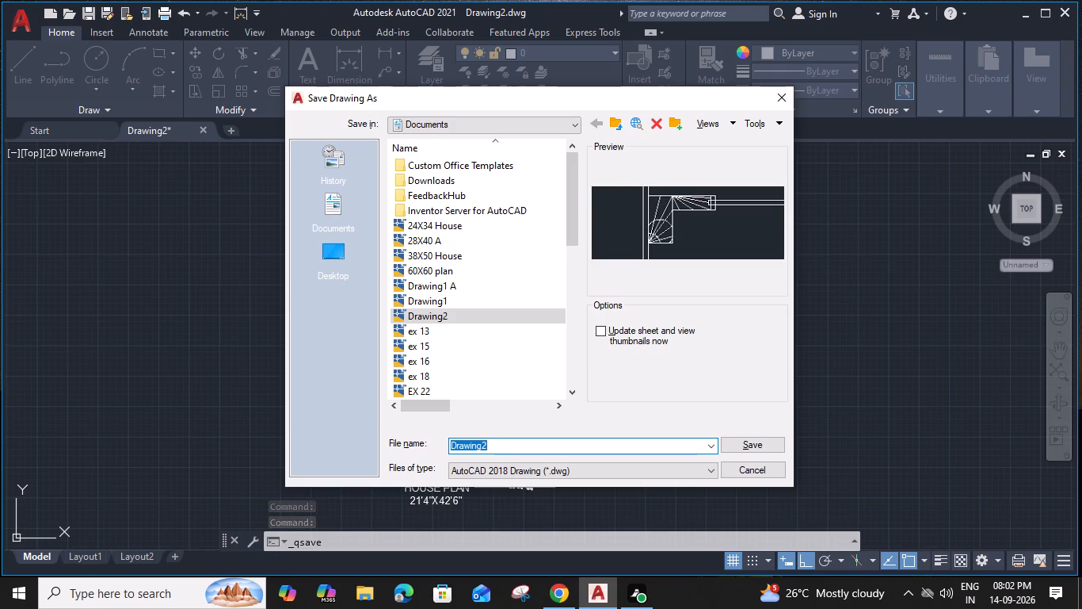
pyautogui.write('21')
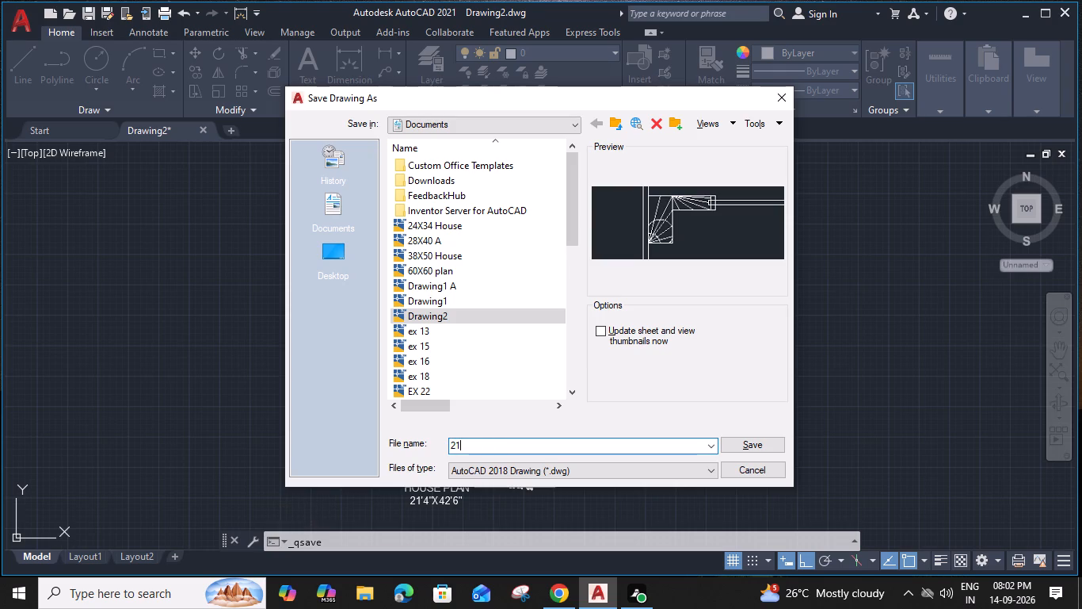
pyautogui.write('\'4"')
pyautogui.press('x')
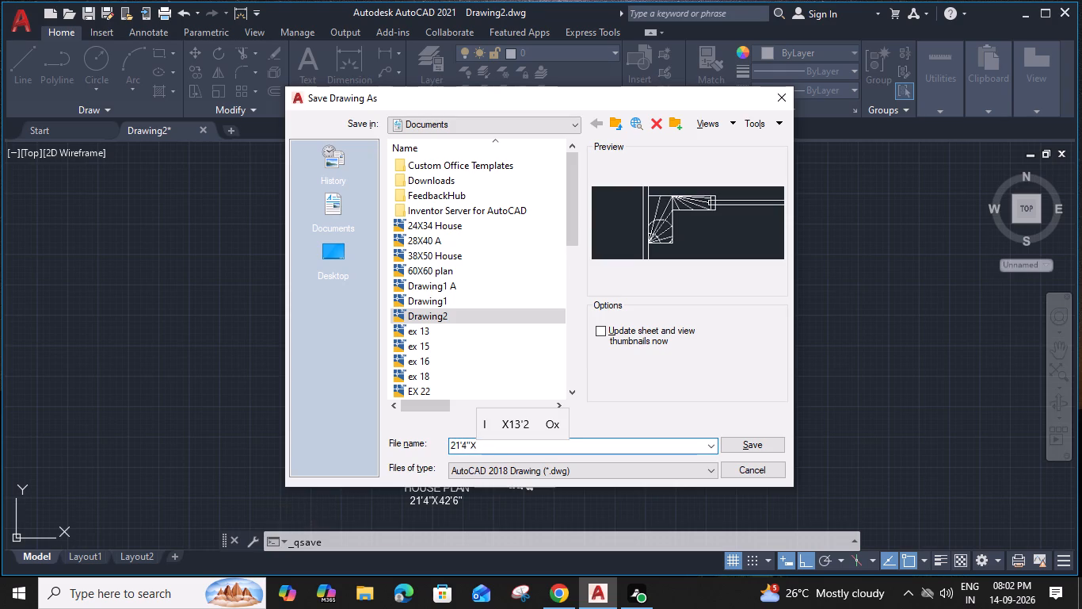
pyautogui.write('42')
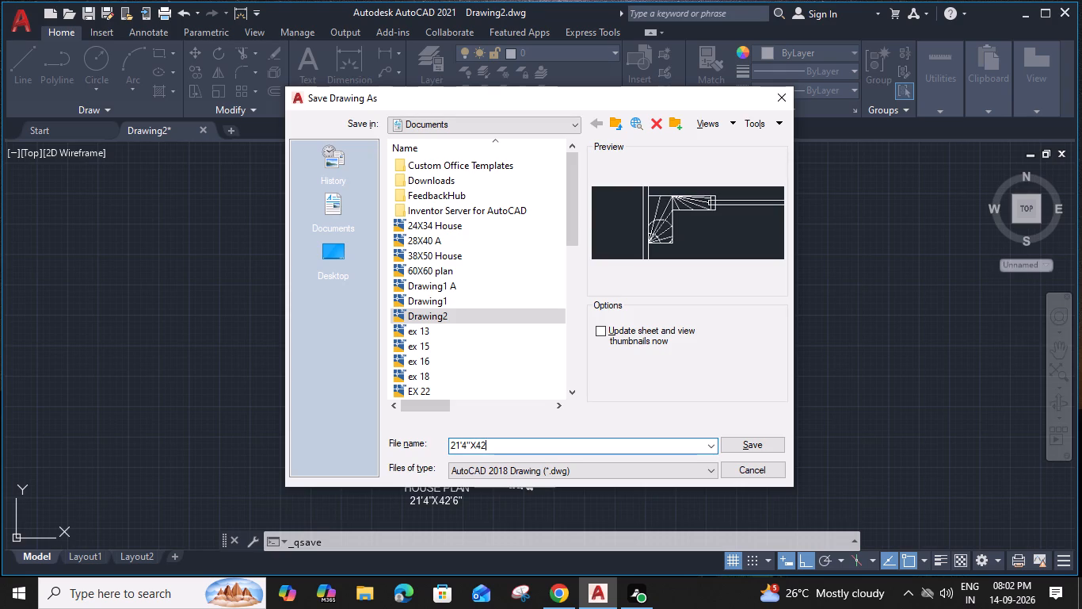
pyautogui.write('\'6"')
pyautogui.press('BackSpace')
pyautogui.press('BackSpace')
pyautogui.press('BackSpace')
pyautogui.press('BackSpace')
pyautogui.press('BackSpace')
pyautogui.press('BackSpace')
pyautogui.press('BackSpace')
pyautogui.press('BackSpace')
pyautogui.press('BackSpace')
pyautogui.press('BackSpace')
pyautogui.press('BackSpace')
pyautogui.press('BackSpace')
pyautogui.press('BackSpace')
pyautogui.press('BackSpace')
pyautogui.press('BackSpace')
pyautogui.press('BackSpace')
pyautogui.press('BackSpace')
pyautogui.press('BackSpace')
pyautogui.write("21'")
pyautogui.press('BackSpace')
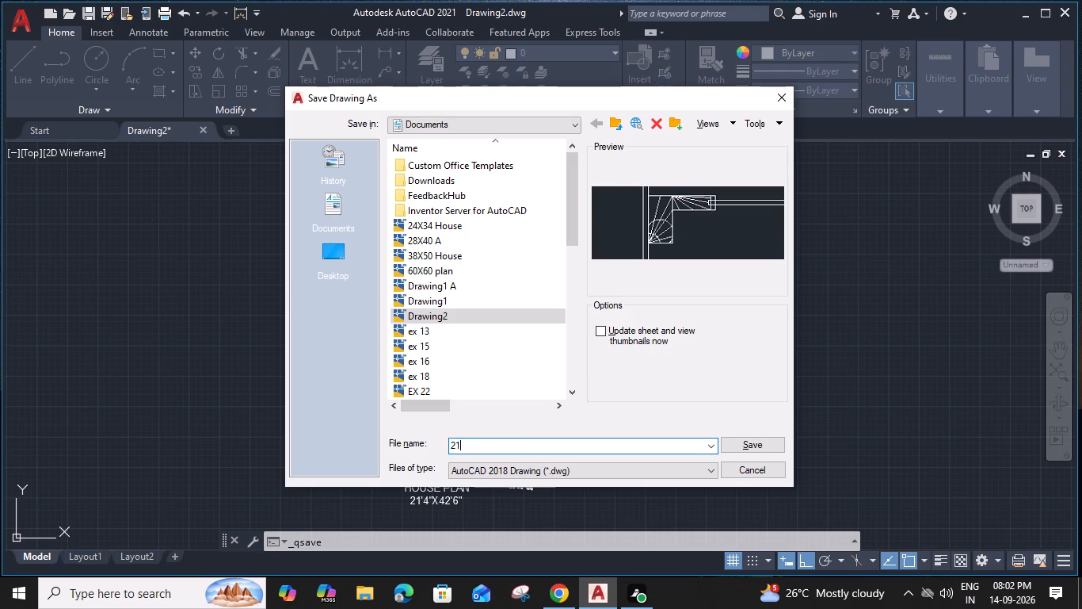
pyautogui.press('x')
pyautogui.write('42')
pyautogui.press('space')
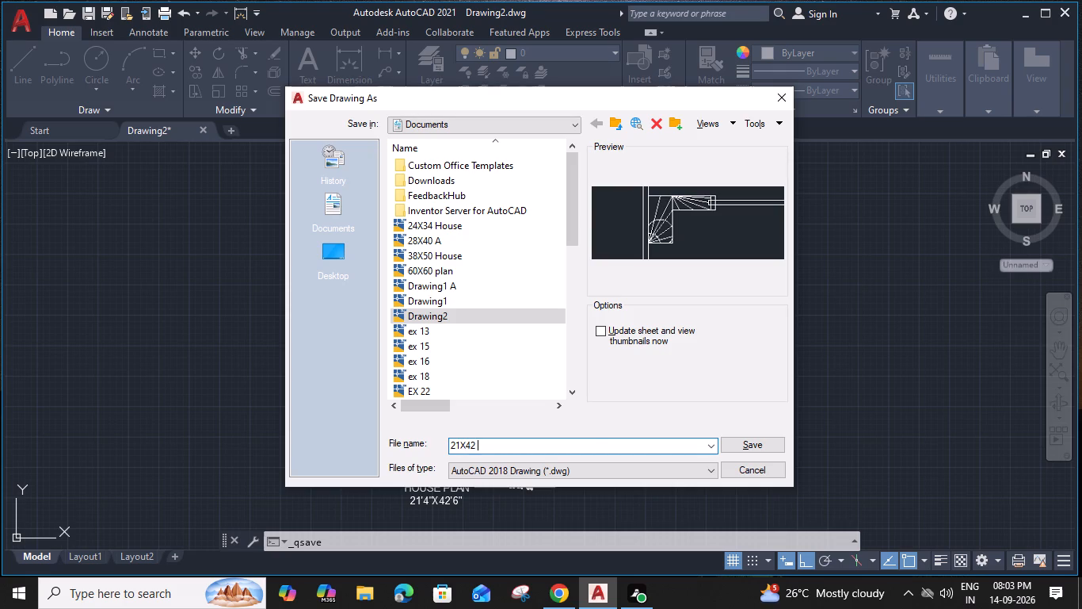
pyautogui.write('PLAN')
pyautogui.press('BackSpace')
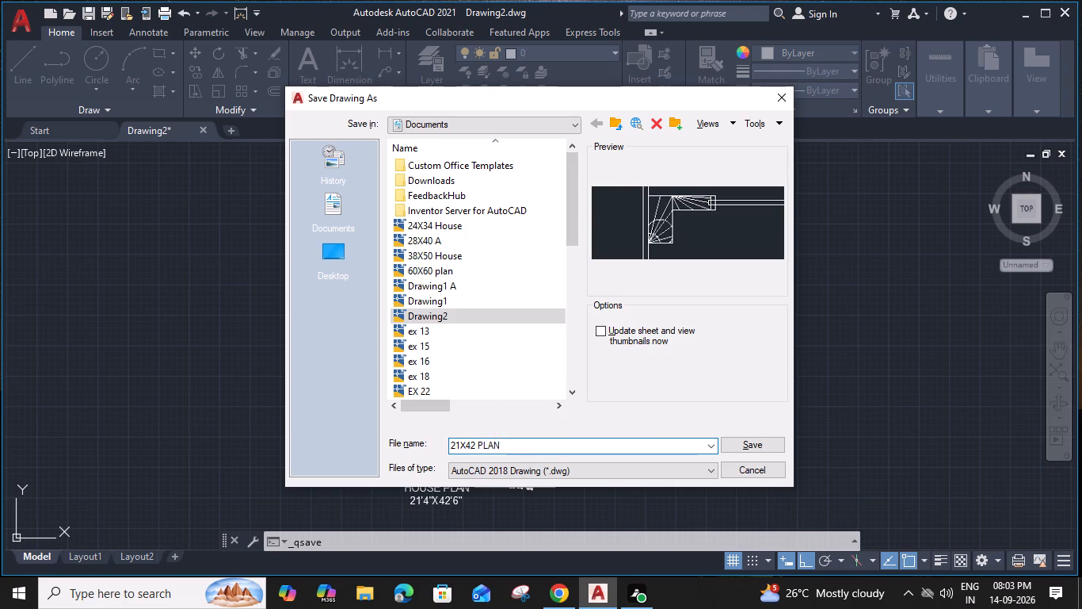
pyautogui.press('BackSpace')
pyautogui.press('BackSpace')
pyautogui.press('l')
pyautogui.write('an')
pyautogui.press('space')
pyautogui.press('2')
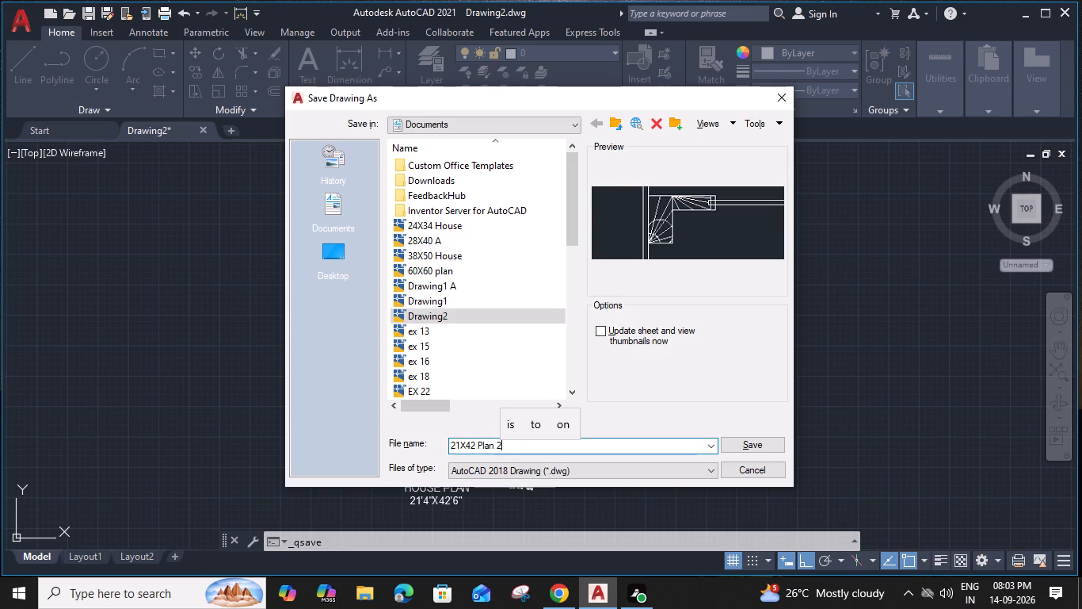
pyautogui.click(742, 446)
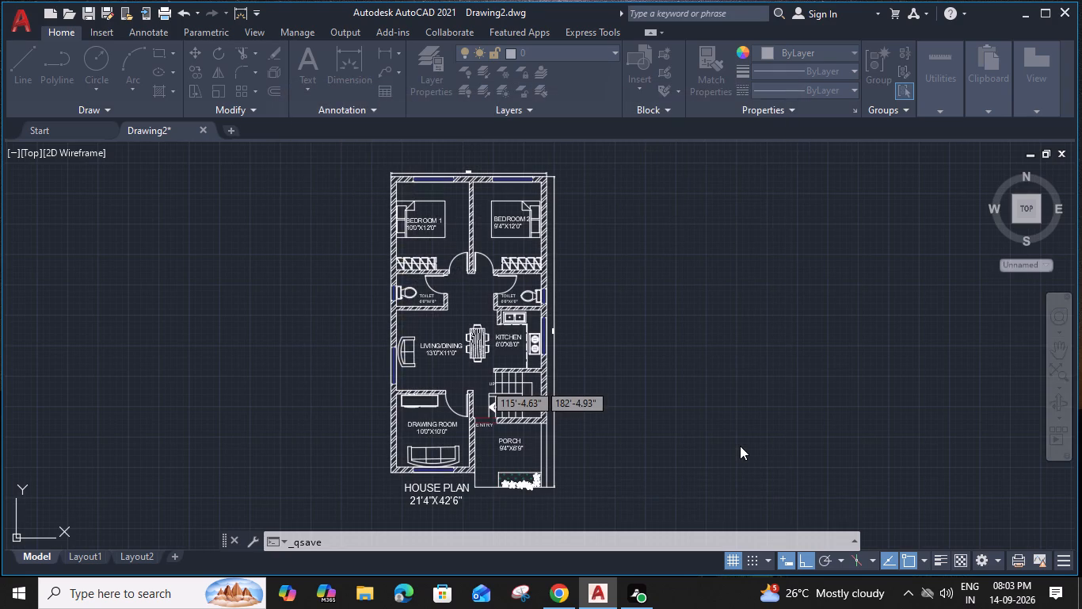
# Set up a centred plot with AutoCAD PDF (High Quality Print), using a window around the whole house plan, its dimensions and title.
pyautogui.write('plo')
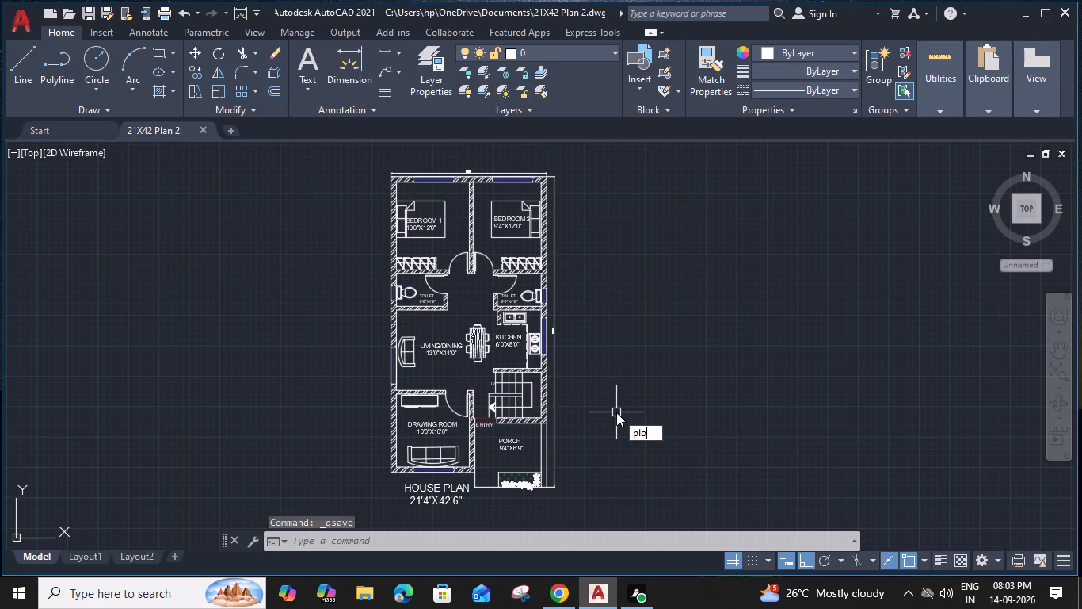
pyautogui.press('Return')
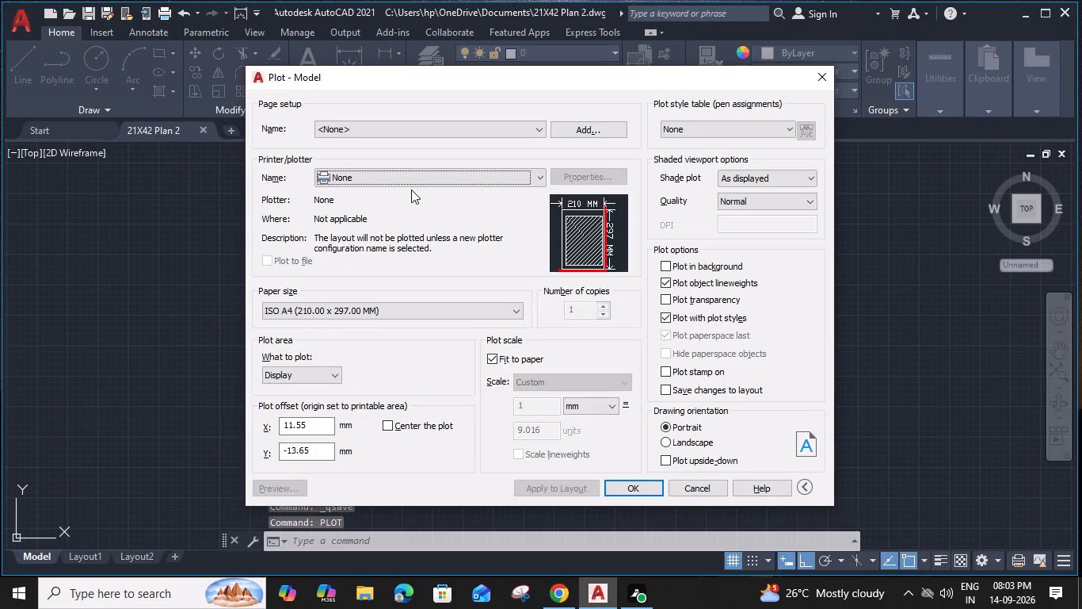
pyautogui.click(538, 181)
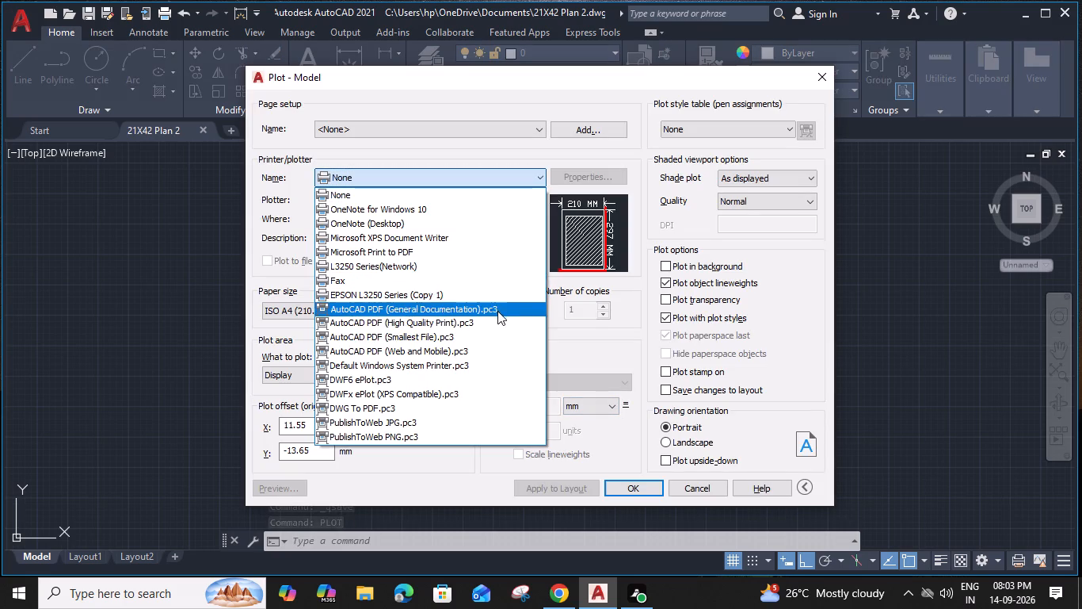
pyautogui.click(490, 328)
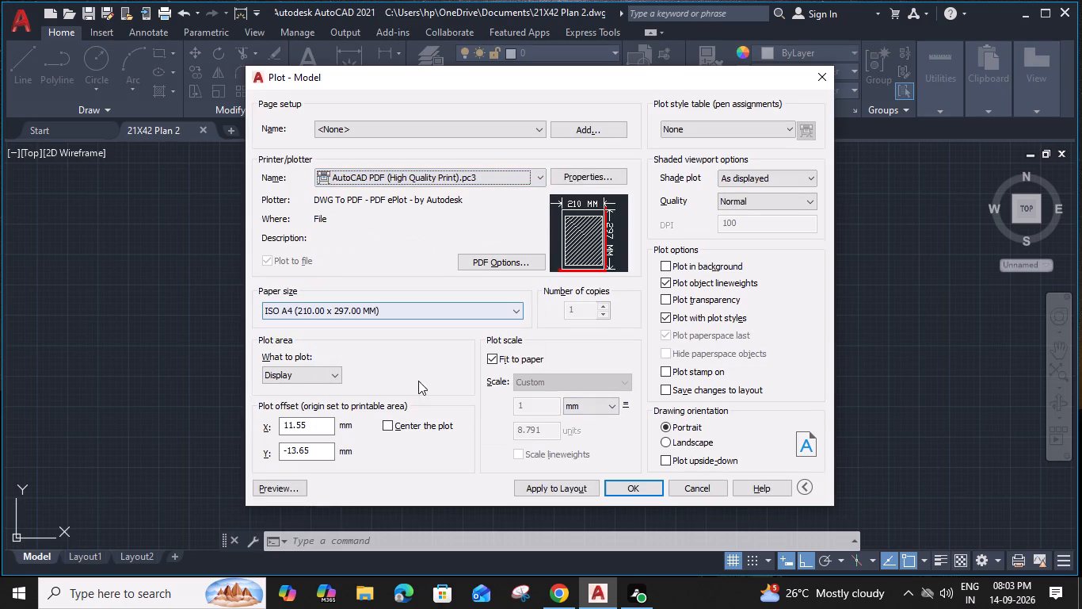
pyautogui.click(387, 422)
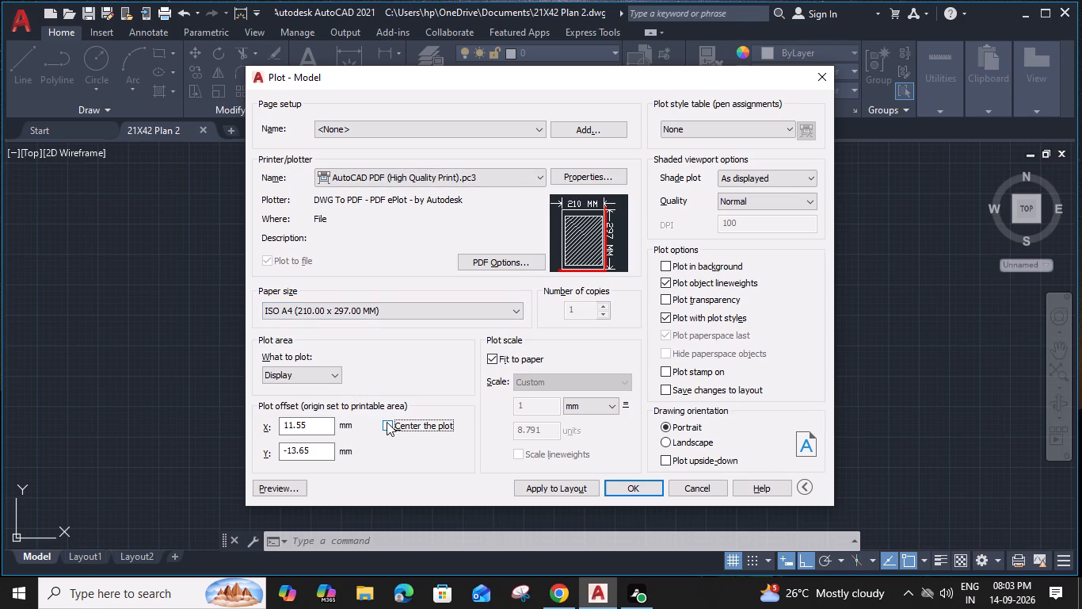
pyautogui.click(337, 377)
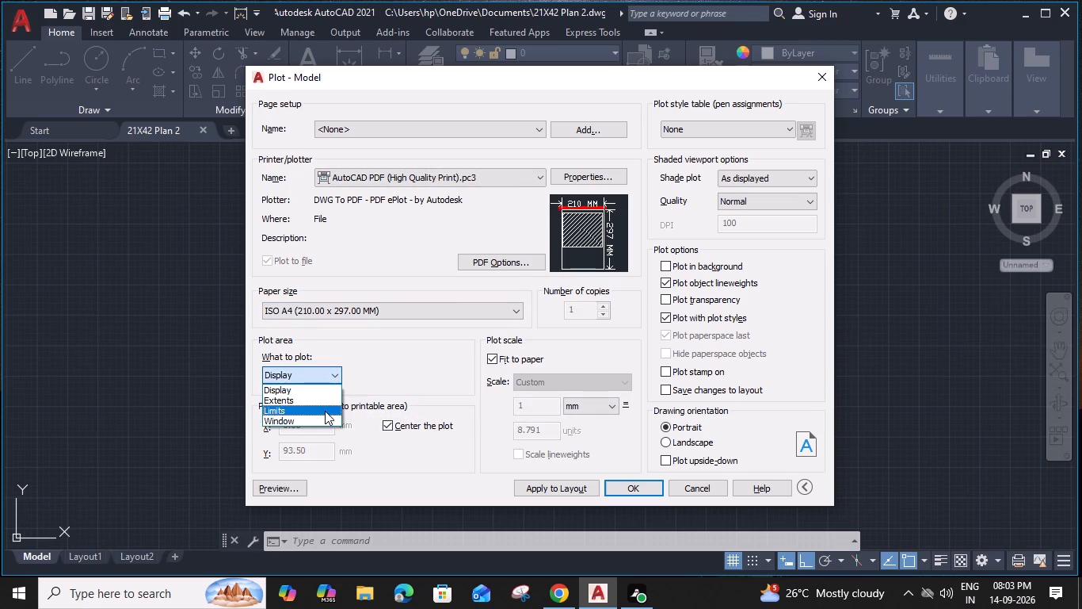
pyautogui.click(323, 421)
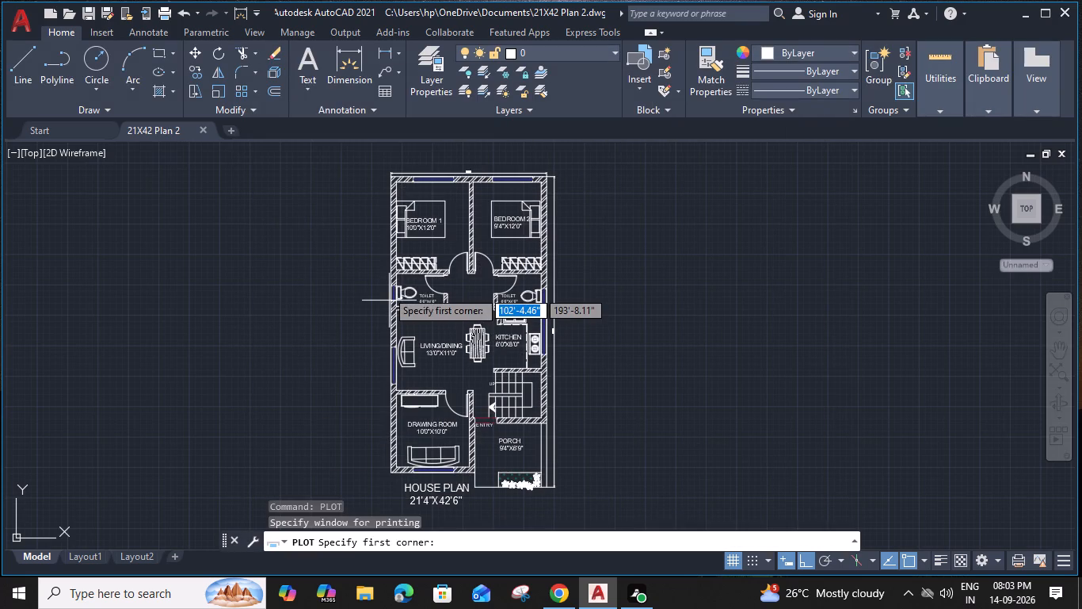
pyautogui.click(368, 159)
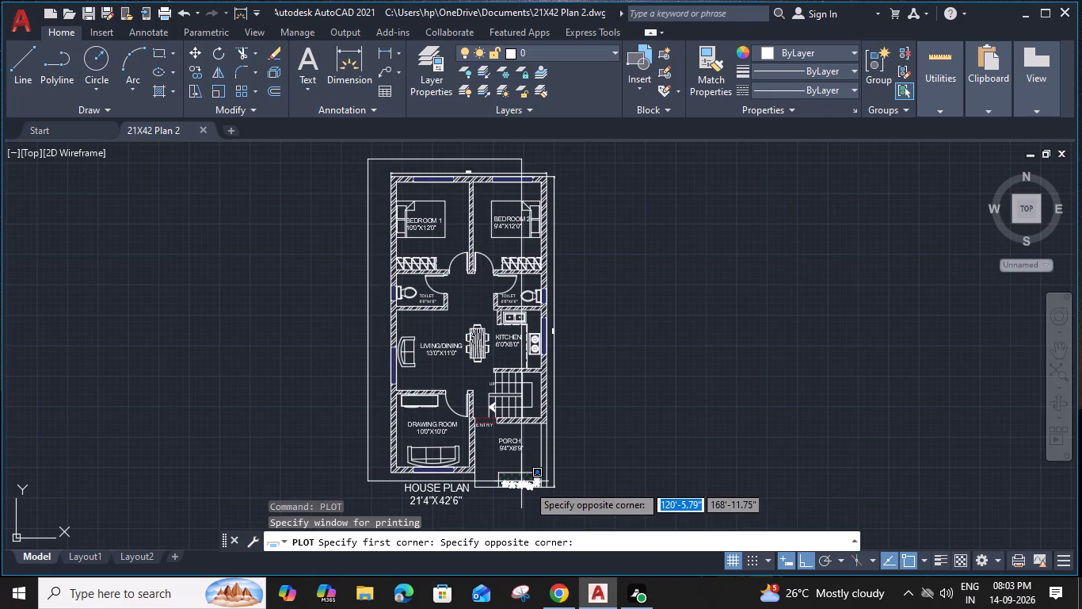
pyautogui.click(566, 510)
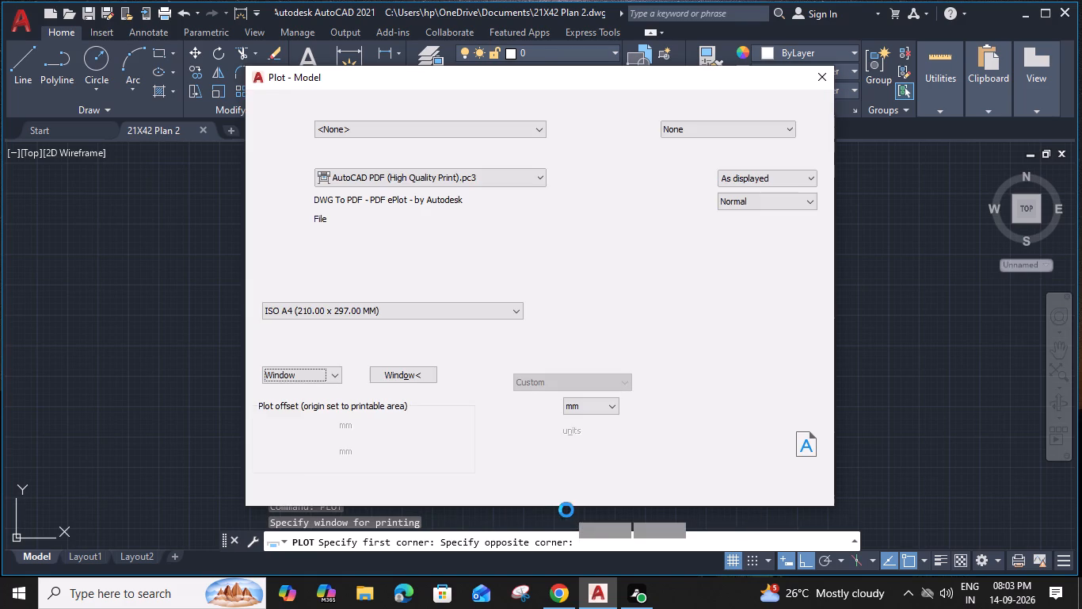
# Preview the windowed house plan on its sheet and close the preview.
pyautogui.click(297, 491)
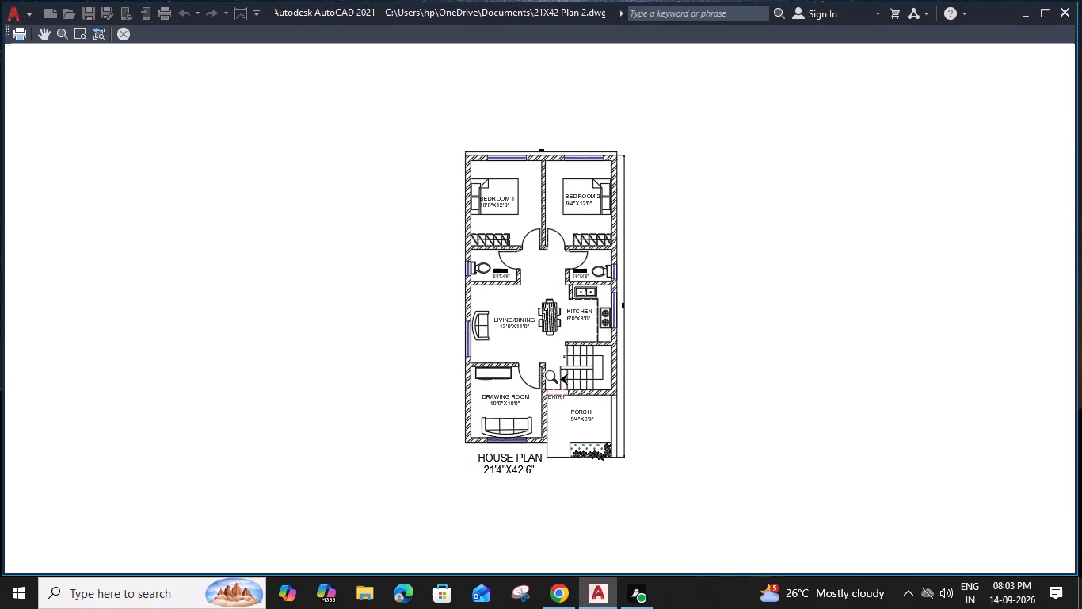
pyautogui.moveTo(555, 380); pyautogui.dragTo(514, 381, button='middle')
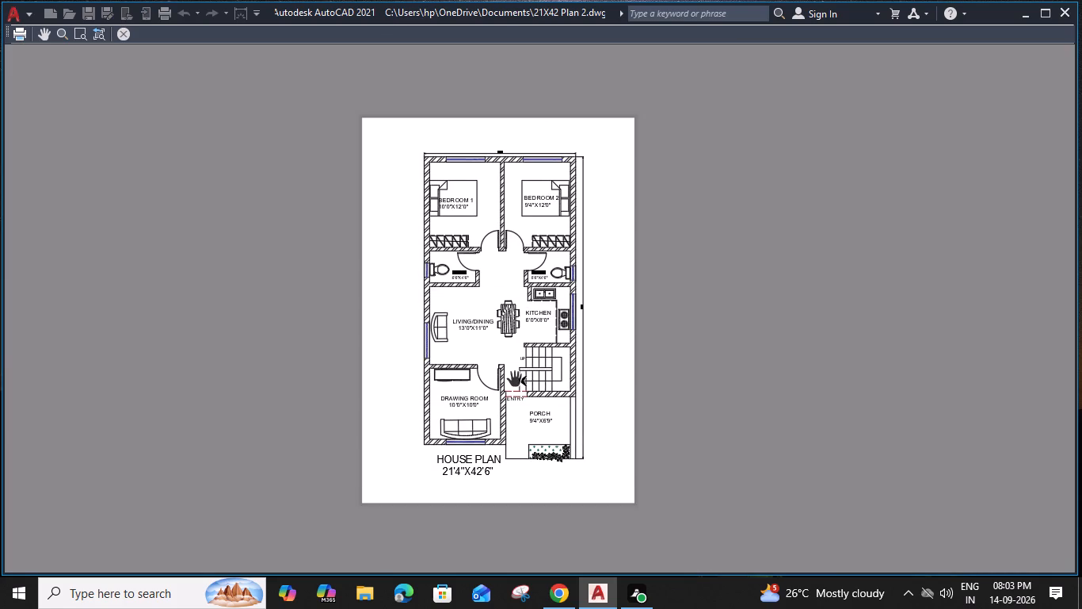
pyautogui.click(124, 33)
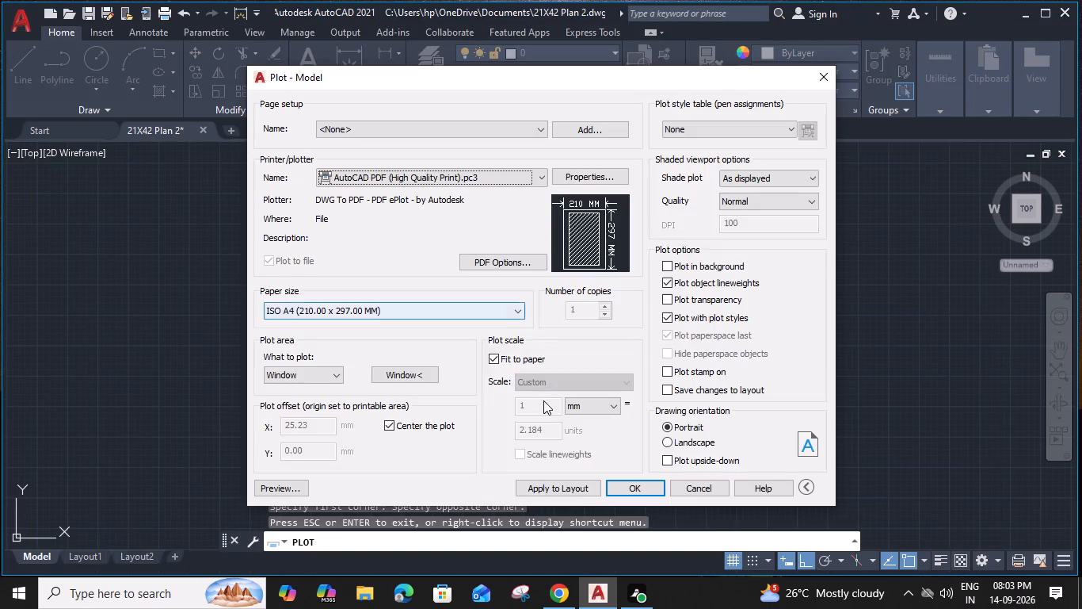
# Plot the house plan to 21X42 Plan 2-Model.pdf in Documents and close the PDF viewer.
pyautogui.click(623, 485)
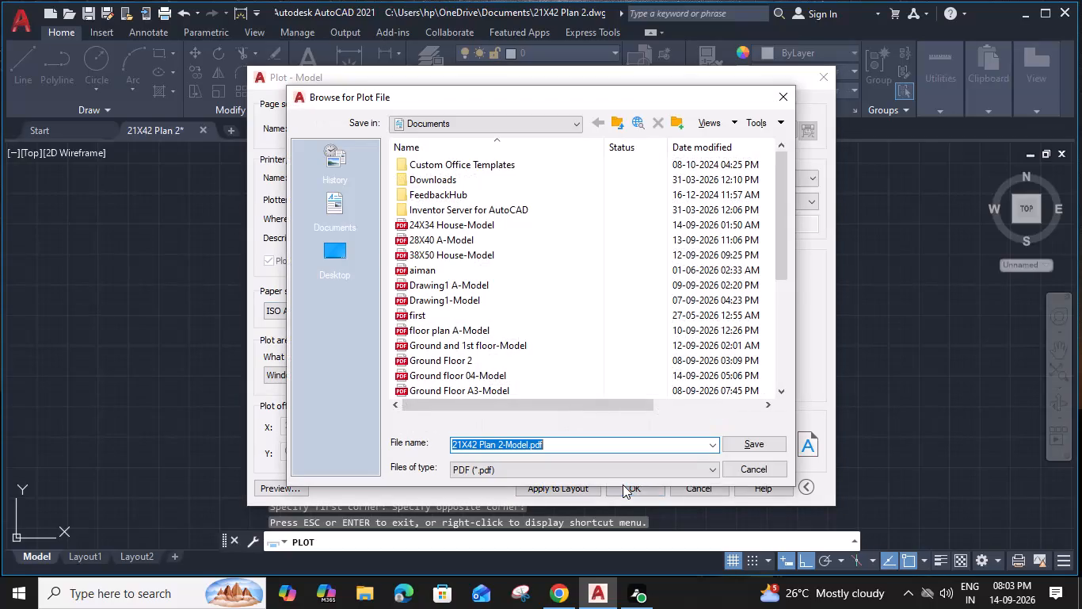
pyautogui.click(738, 448)
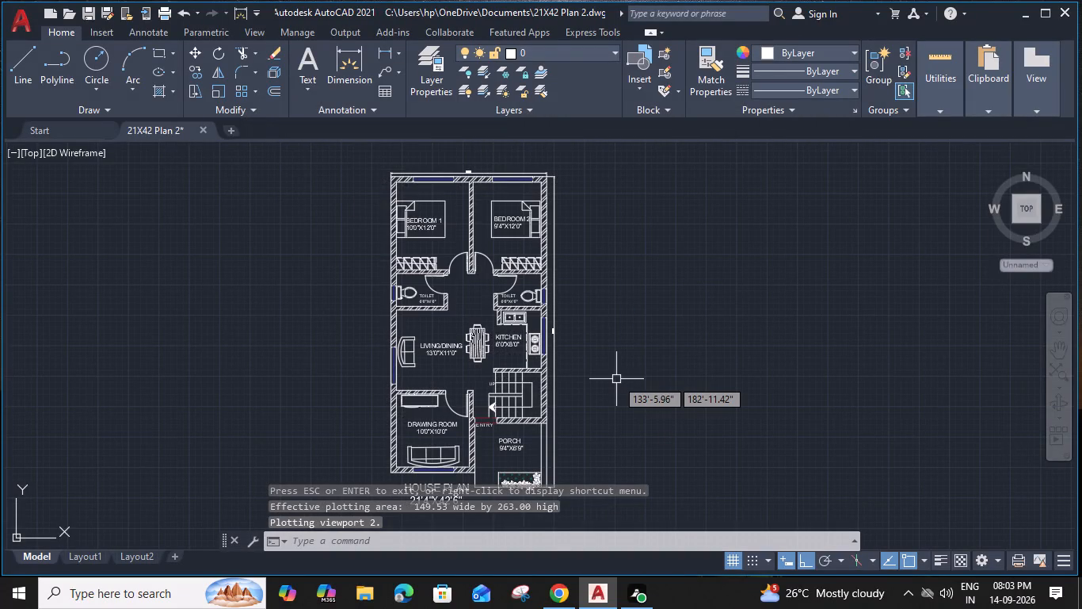
pyautogui.press('l')
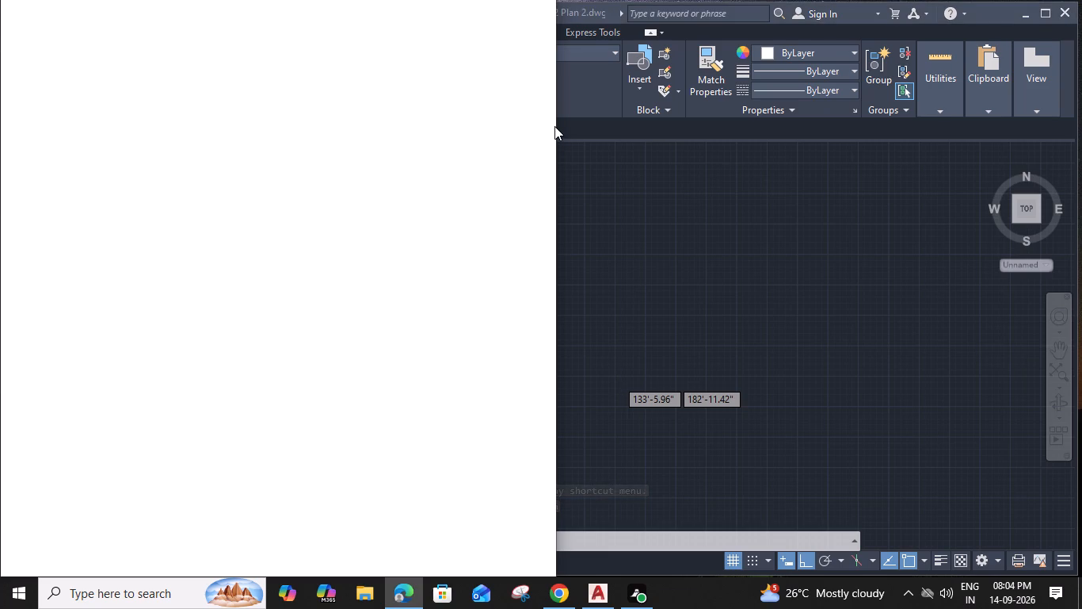
pyautogui.click(542, 14)
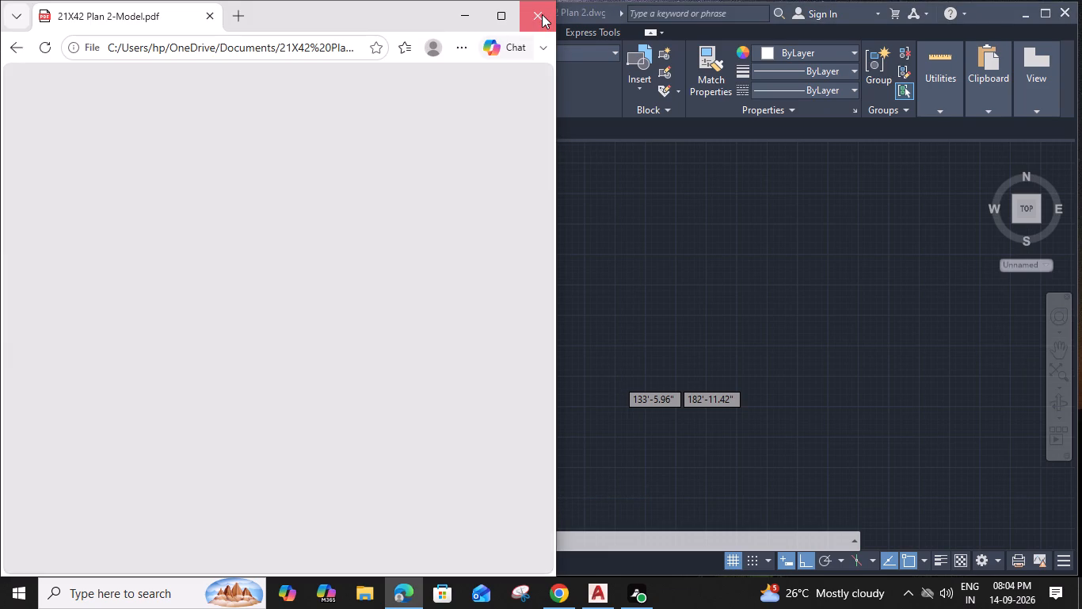
# Query the drawing's log file path with LOGFILENAME.
pyautogui.write('logf')
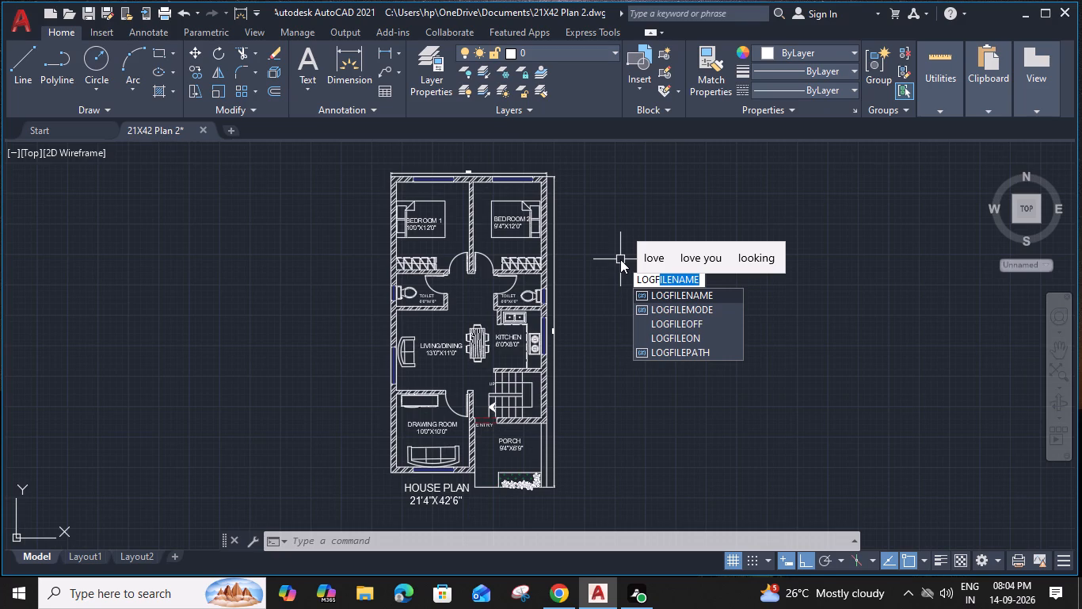
pyautogui.press('Return')
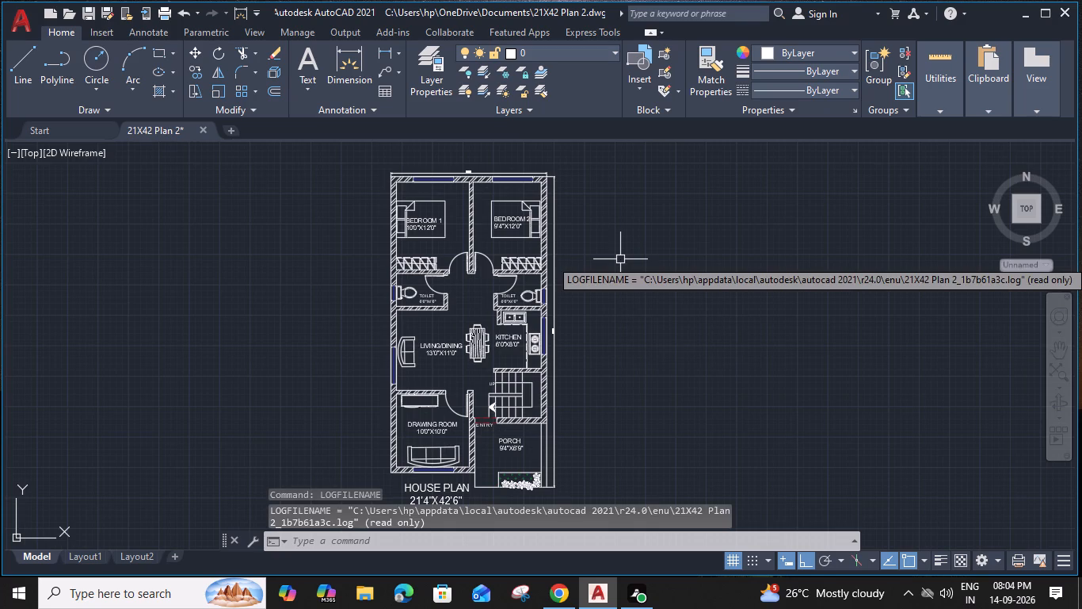